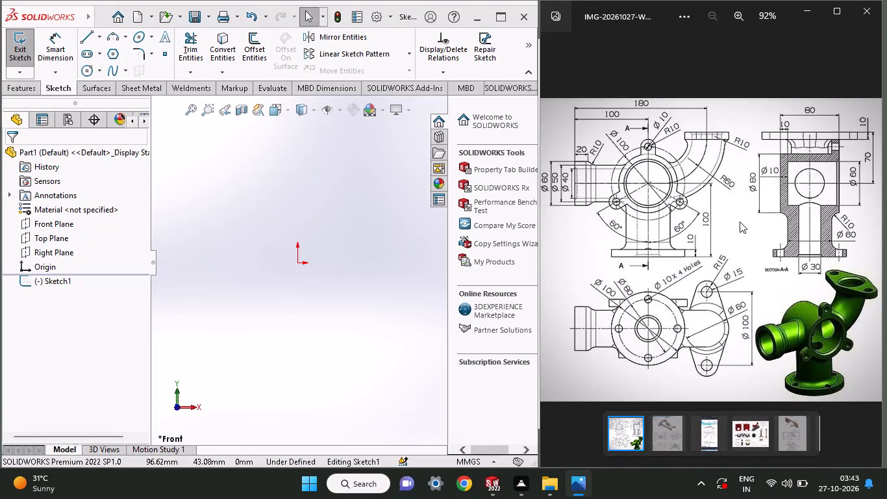
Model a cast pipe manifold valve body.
Sketch a circle about 53 mm in diameter centred on the origin of the front-plane sketch.
left_click(740, 222)
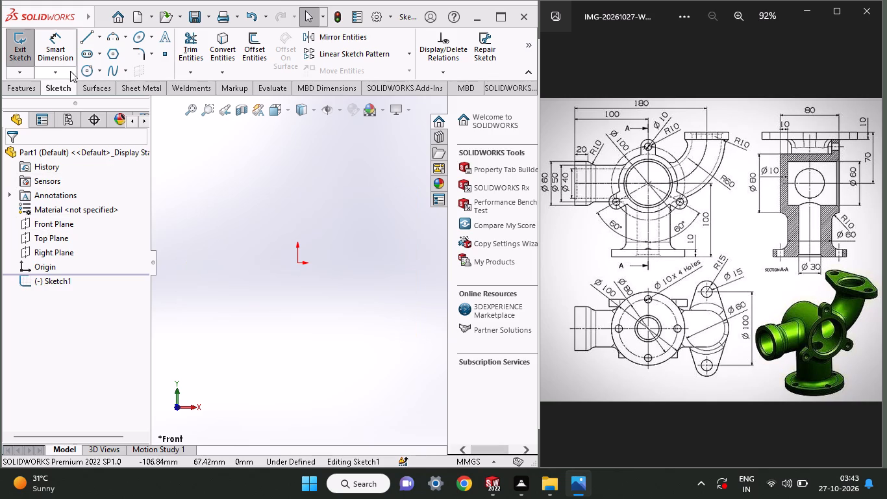
left_click(86, 72)
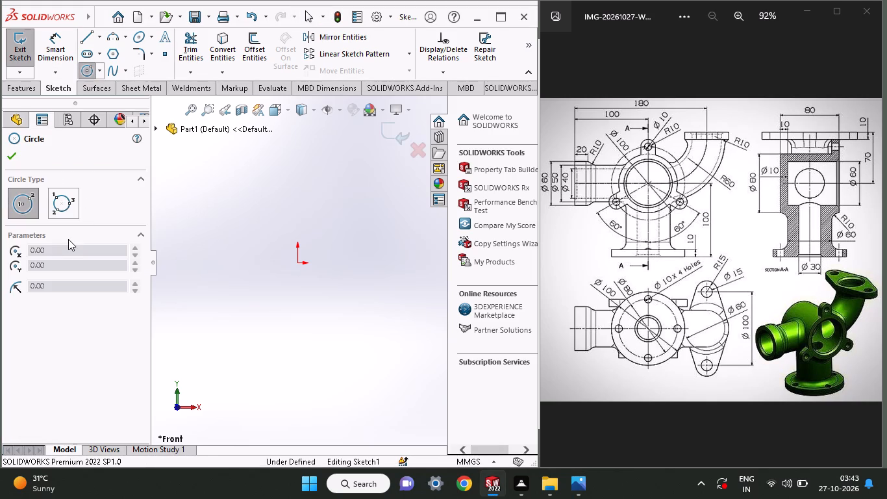
left_click(298, 262)
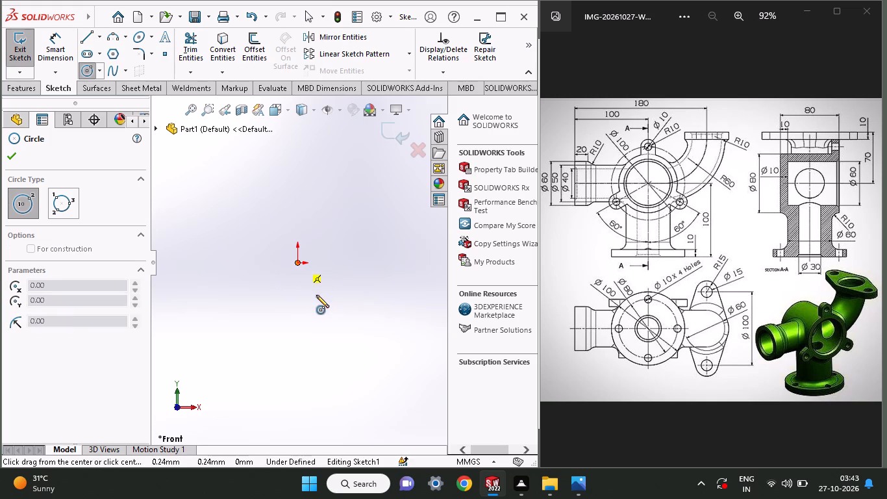
left_click(320, 290)
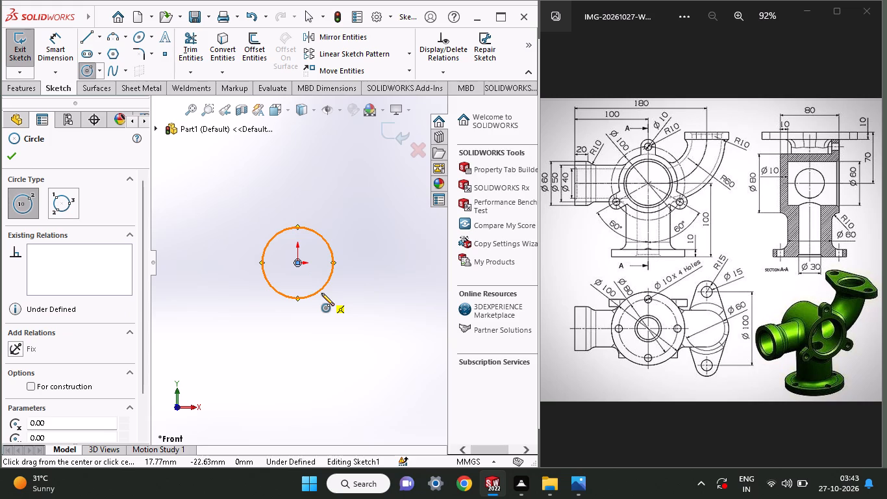
Add a diameter dimension to the origin-centred circle and clear its value for a new entry.
left_click(56, 61)
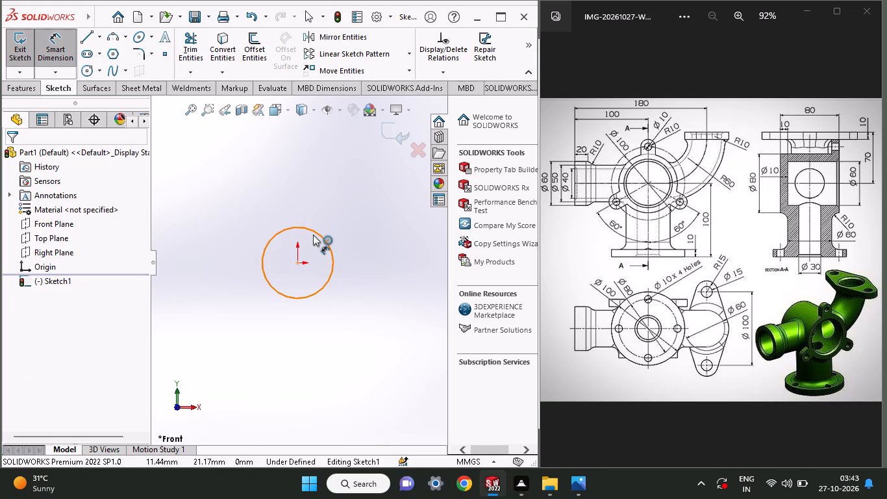
left_click(324, 288)
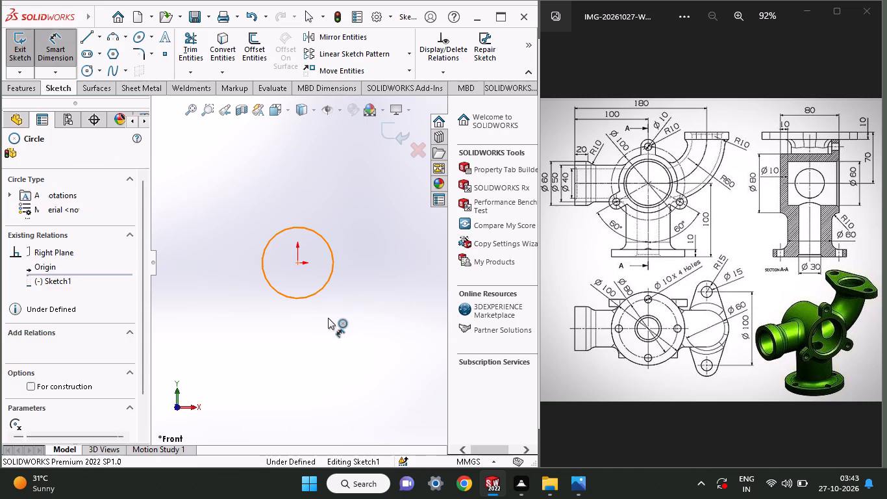
left_click_drag(329, 333, 329, 350)
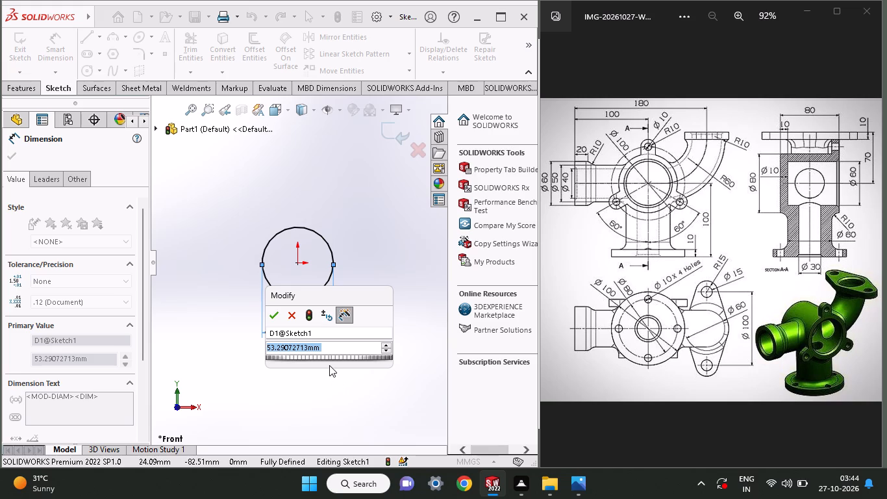
key("Up")
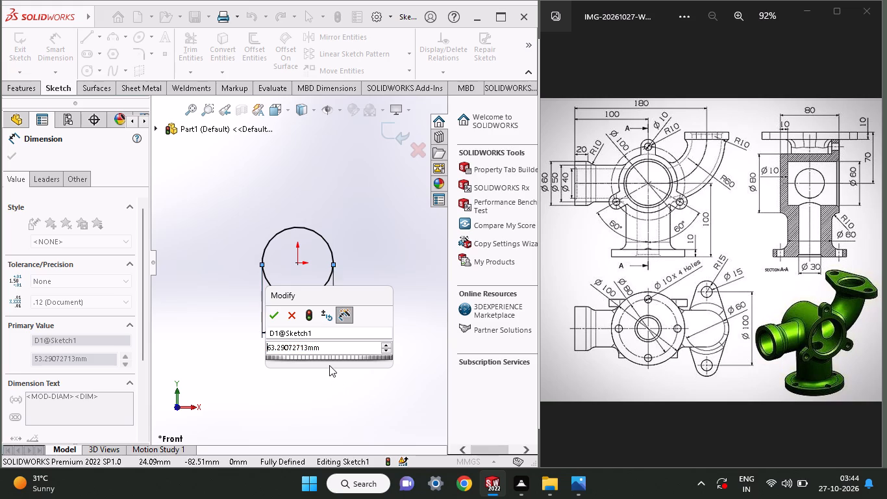
key("Insert")
left_click_drag(332, 349, 0, 360)
key("Up")
key("Insert")
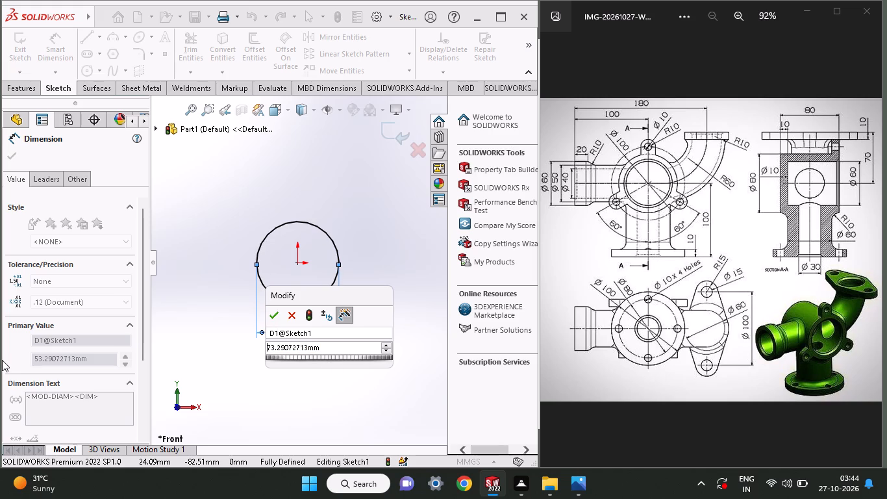
left_click_drag(327, 345, 302, 344)
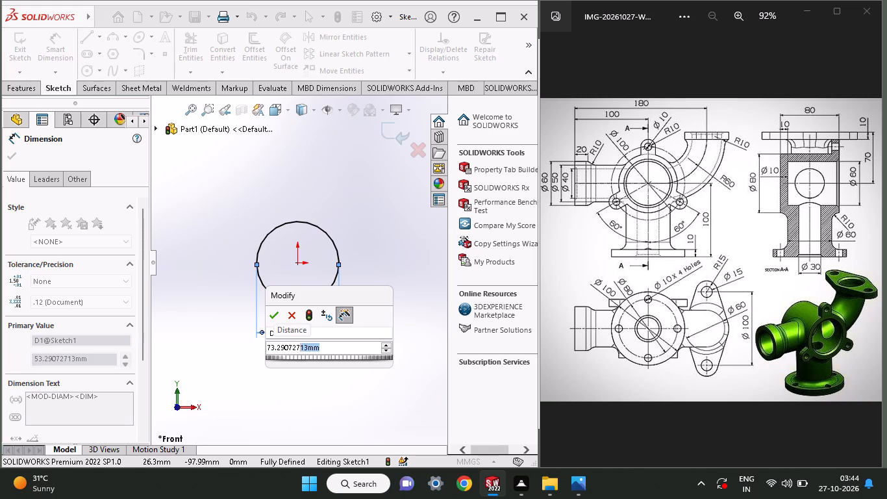
left_click_drag(302, 344, 245, 350)
key("BackSpace")
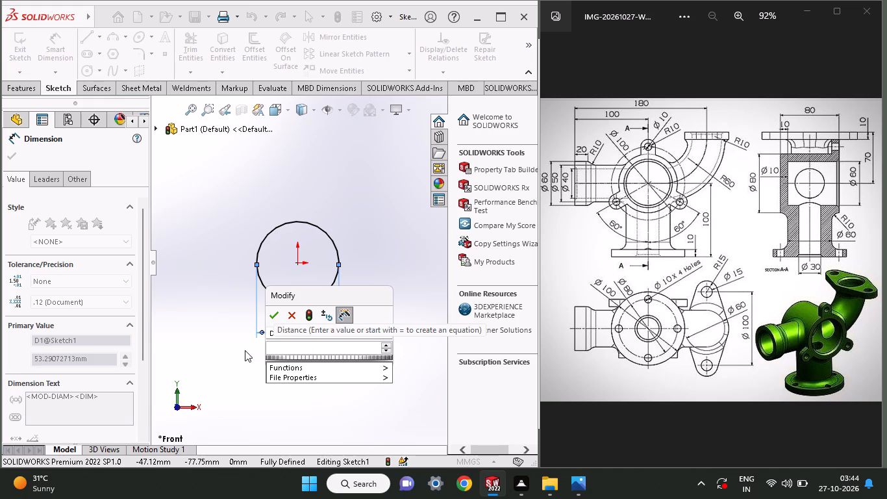
key("5")
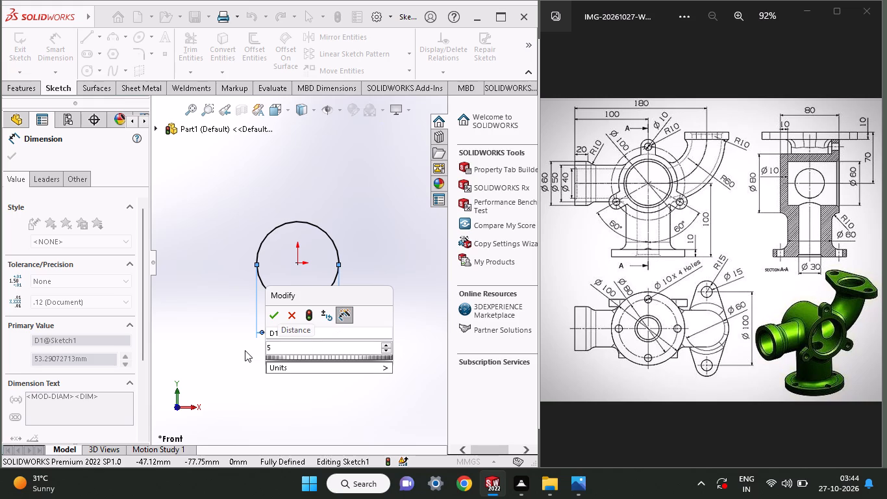
key("BackSpace")
key("5")
key("BackSpace")
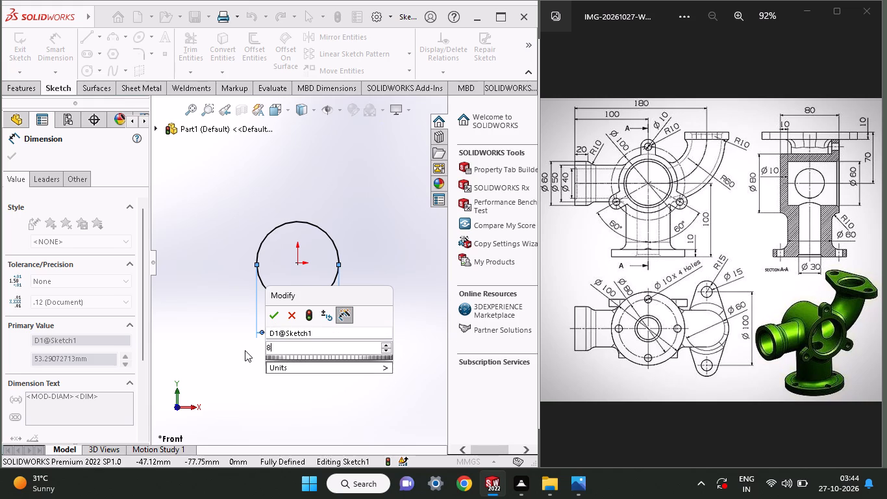
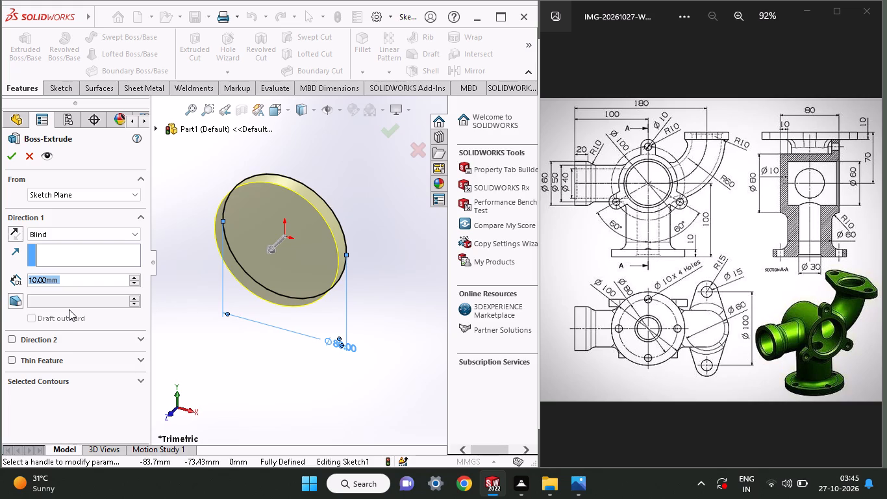
Extrude the origin-centred circle as a blind boss 80 mm deep from the sketch plane.
type("80")
key("Return")
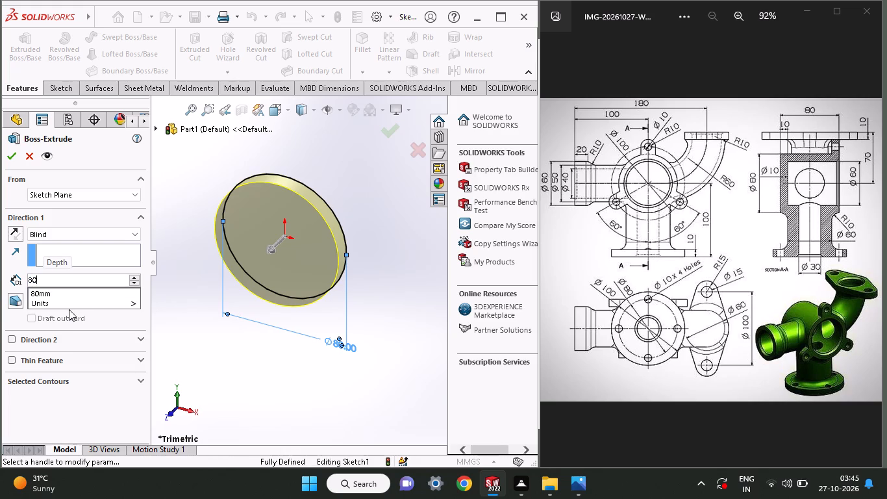
left_click(7, 159)
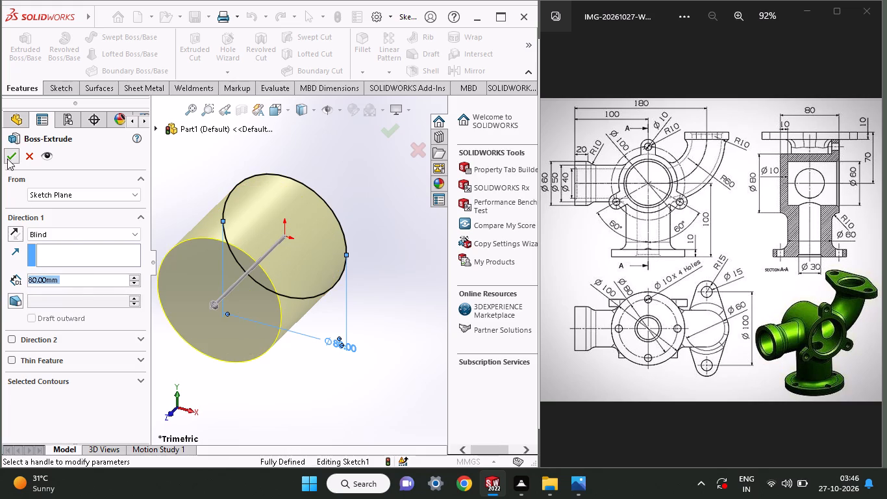
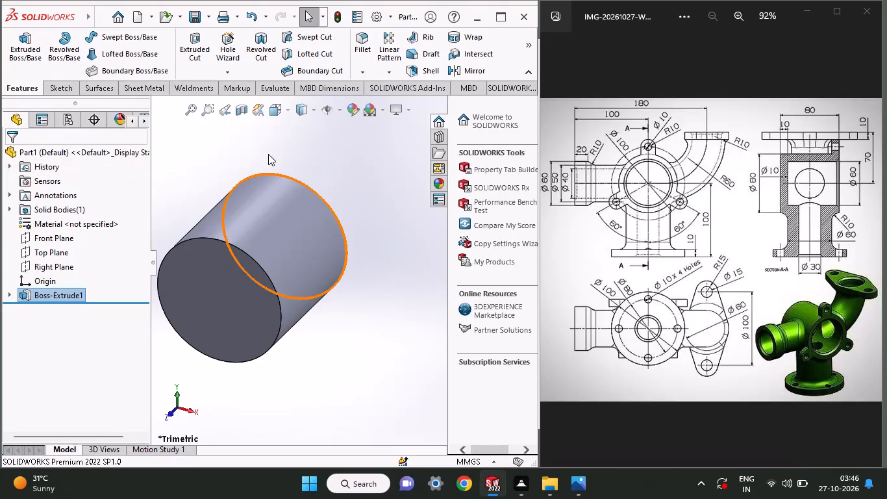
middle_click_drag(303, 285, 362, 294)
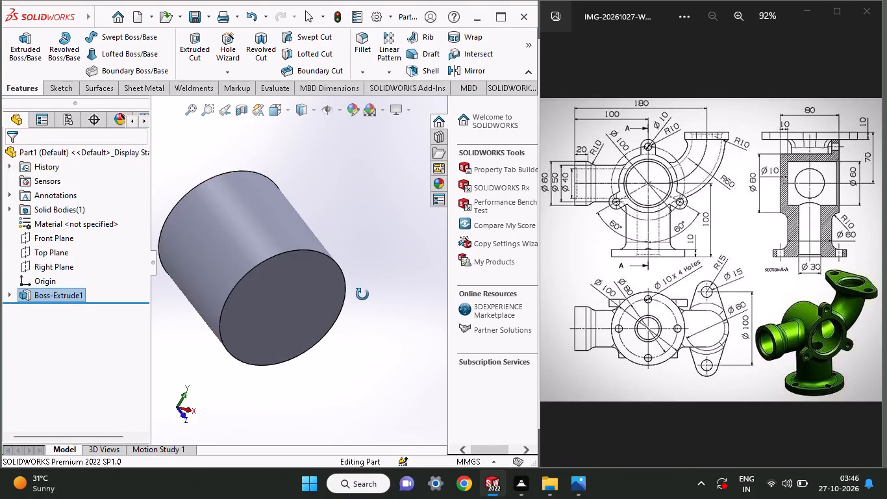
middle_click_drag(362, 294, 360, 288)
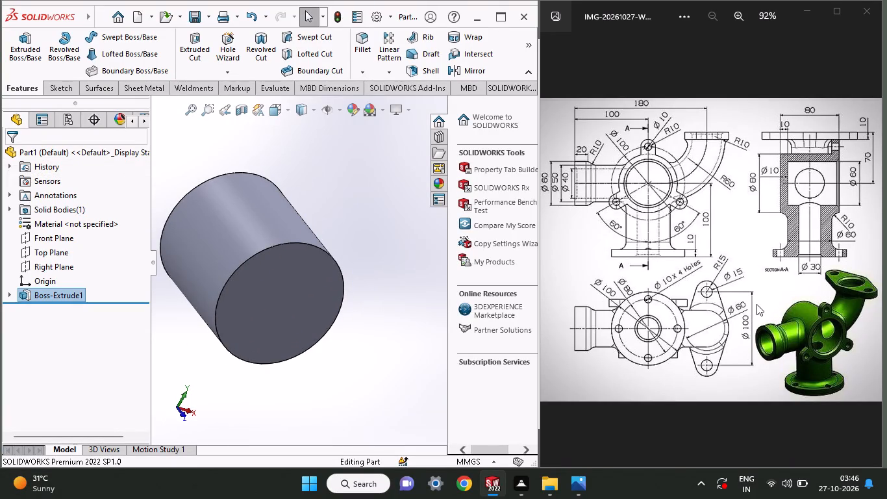
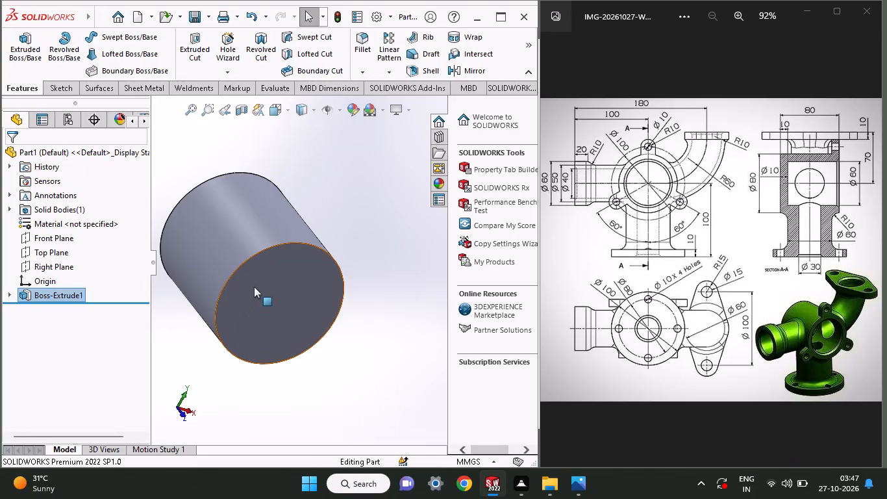
Delete the extruded central cylinder and its leftover circle sketch so the part is empty.
middle_click_drag(260, 282, 283, 240)
left_click(285, 238)
right_click(285, 238)
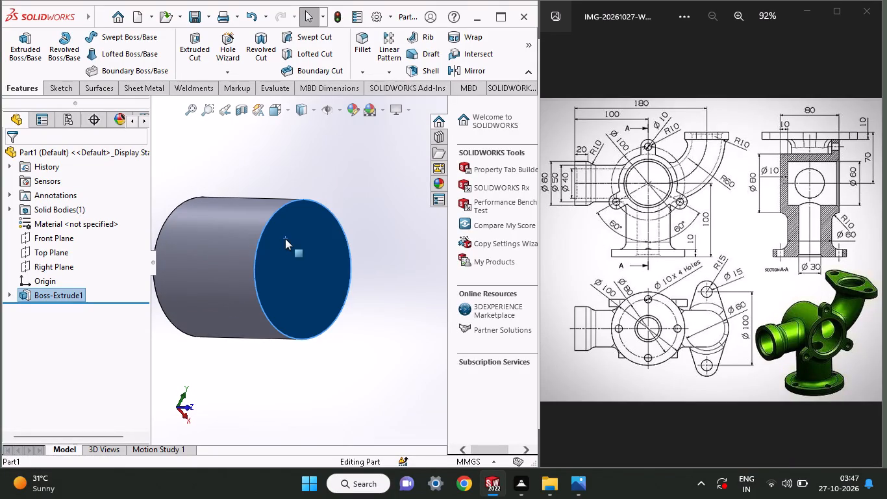
left_click(314, 391)
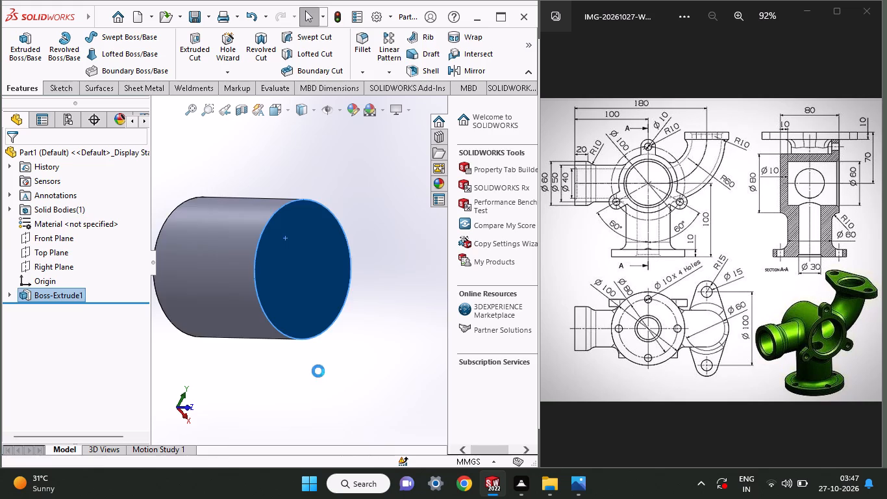
right_click(218, 332)
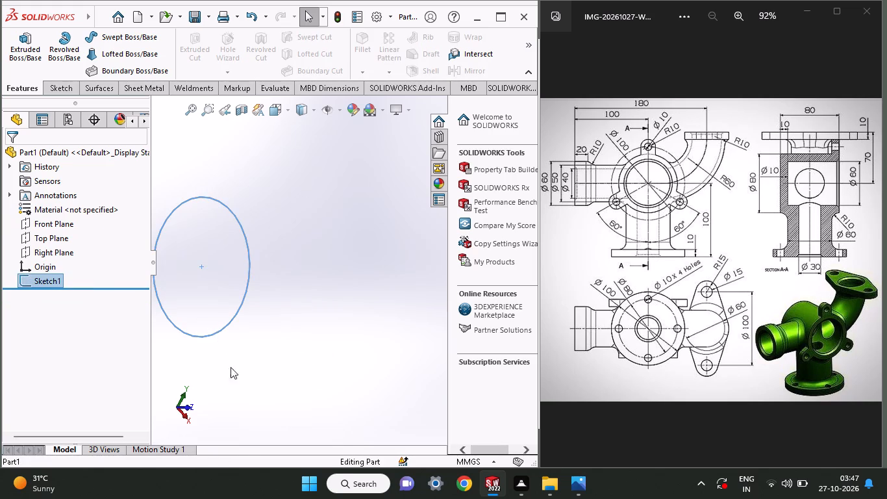
left_click(242, 433)
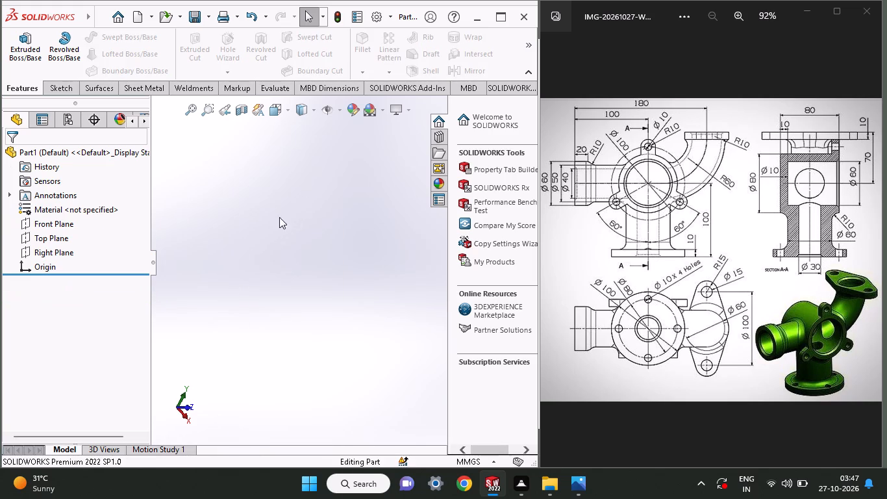
Sketch a circle centred on the origin on the Top Plane and set its diameter to 100 mm.
left_click(53, 236)
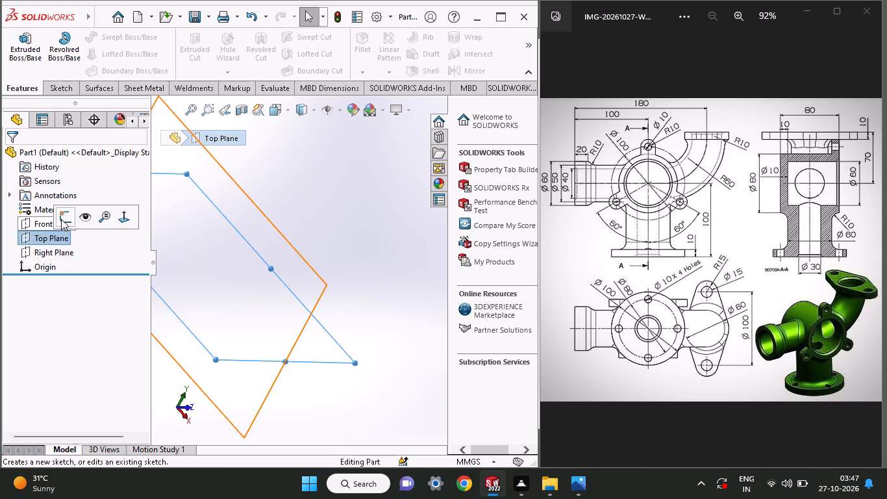
left_click(62, 218)
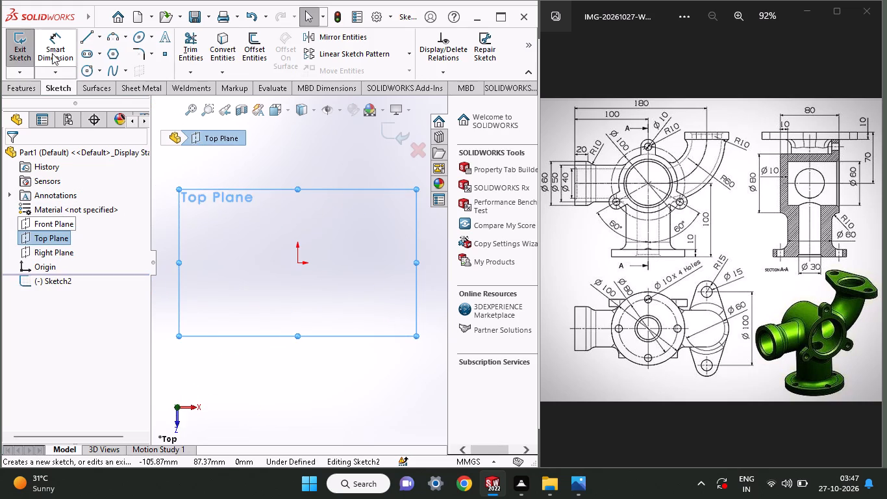
left_click(86, 66)
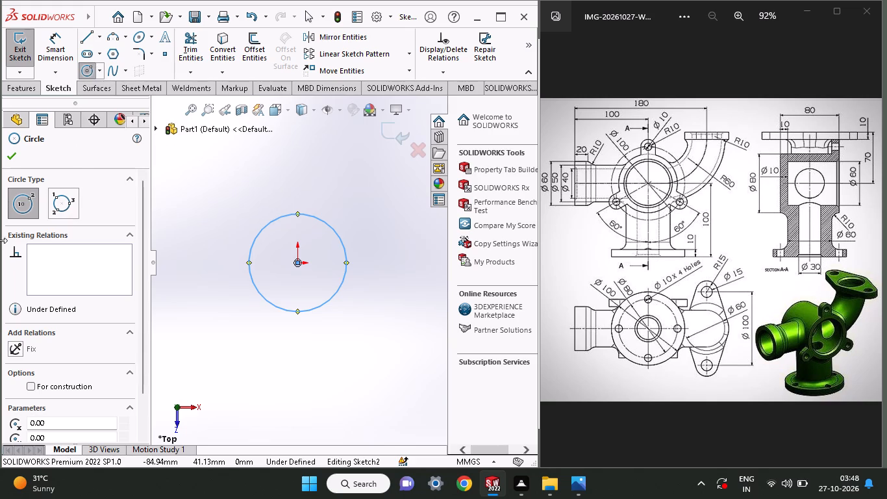
left_click(24, 55)
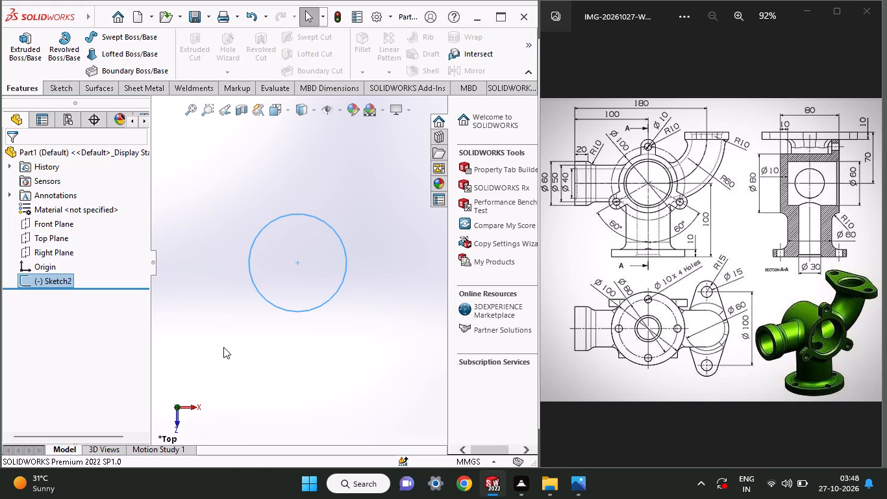
key("ctrl+z")
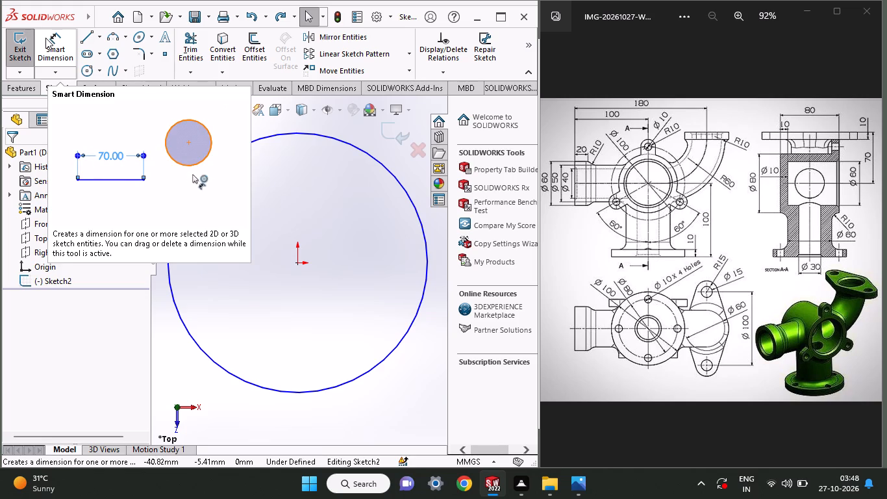
left_click(67, 38)
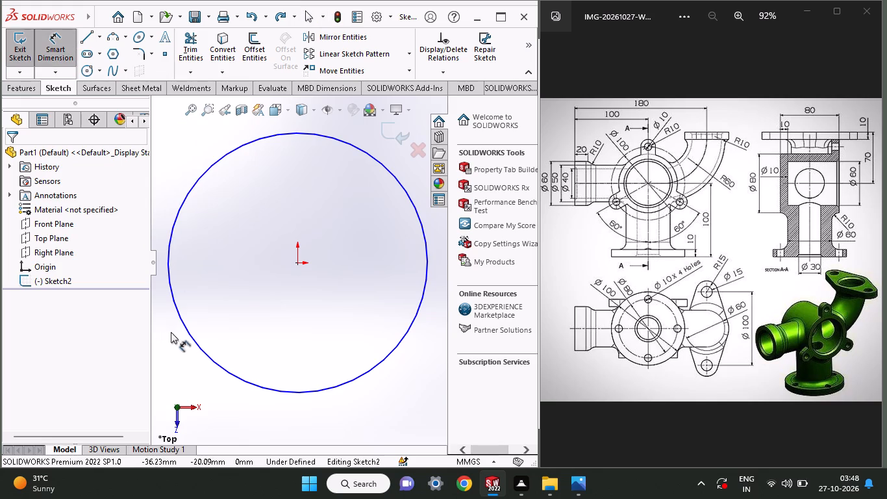
left_click(178, 318)
left_click_drag(355, 413, 352, 424)
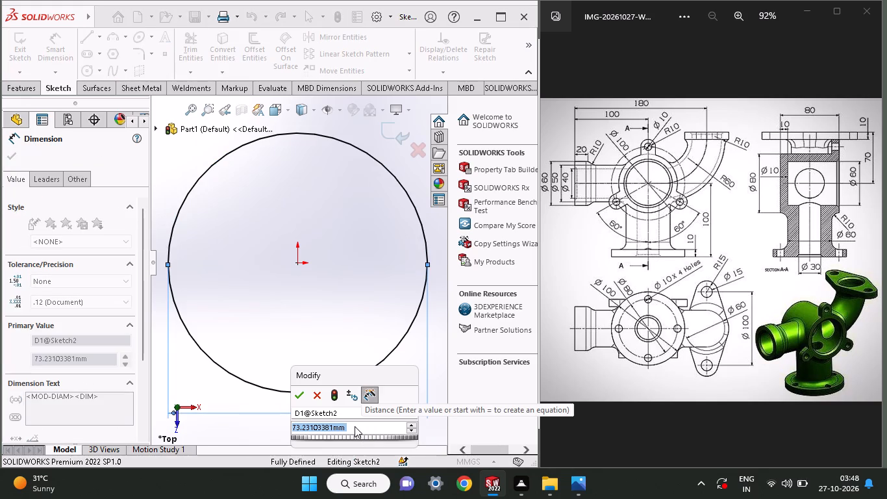
type("100")
key("Return")
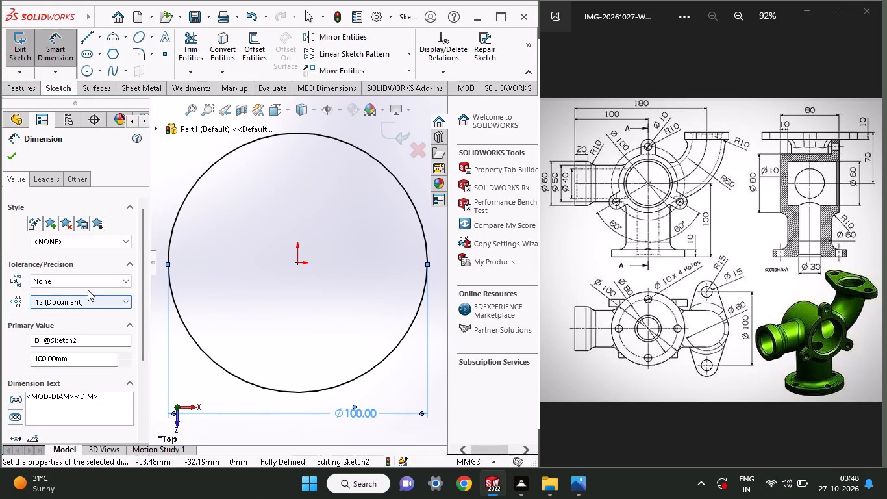
Extrude the 100 mm circle 10 mm upward to form the base flange.
left_click(20, 90)
left_click(26, 49)
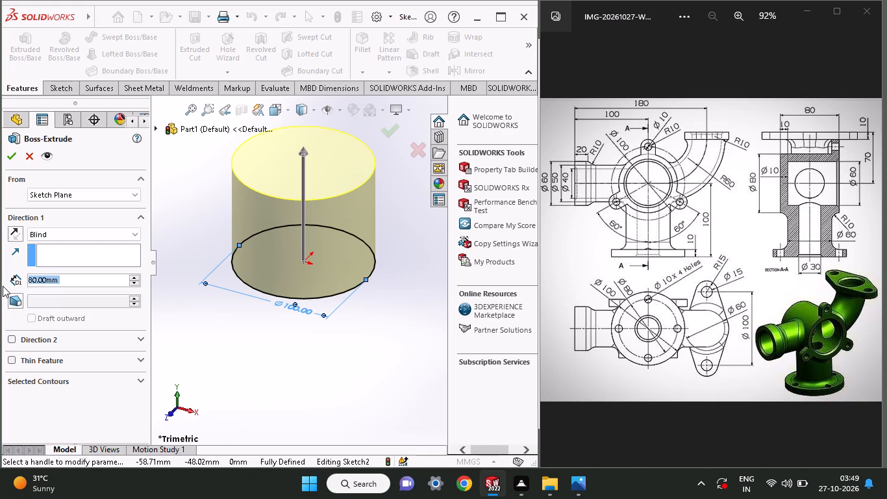
type("10")
key("Return")
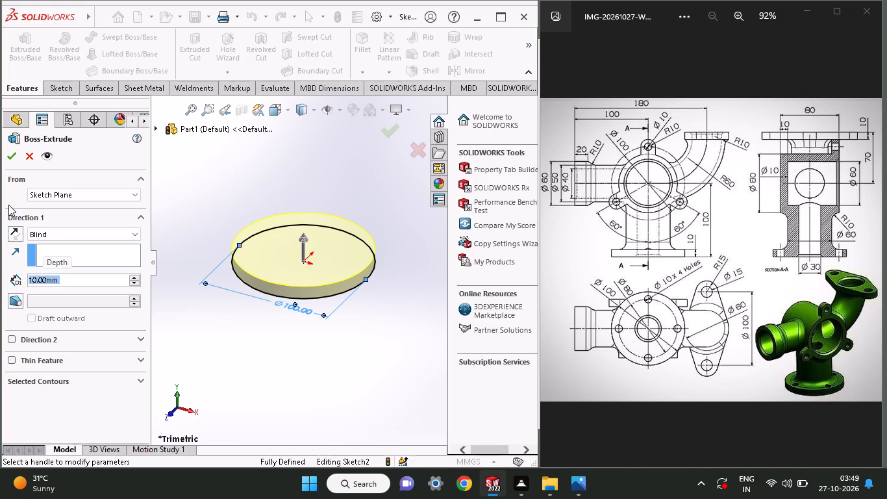
left_click(14, 153)
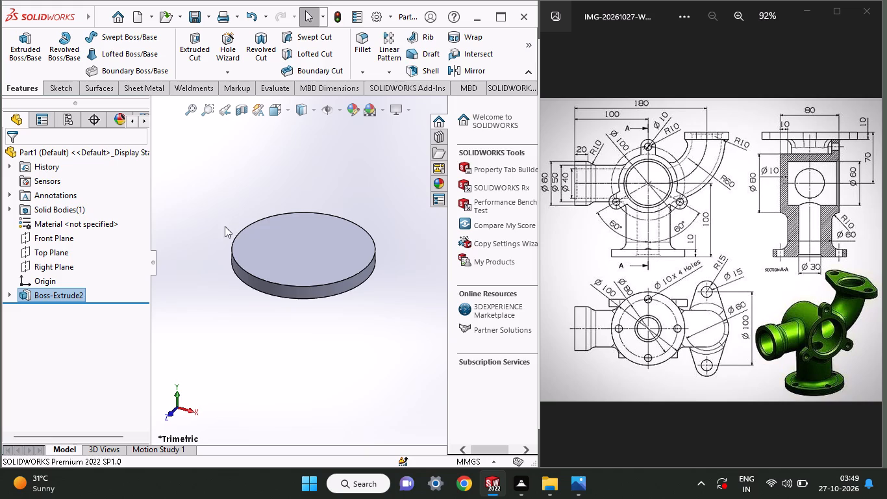
Sketch a circle centred on the origin on the base flange's top face and set its diameter to 80 mm.
middle_click_drag(259, 326, 266, 279)
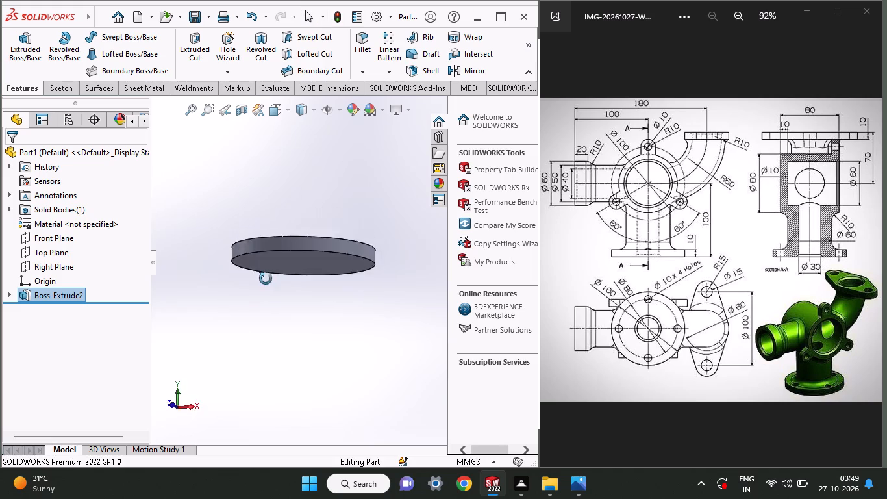
middle_click_drag(266, 279, 252, 342)
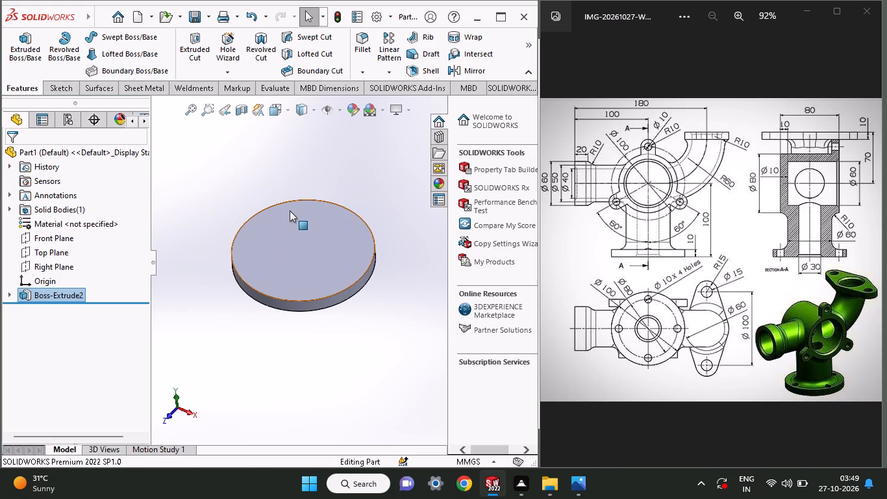
left_click(277, 234)
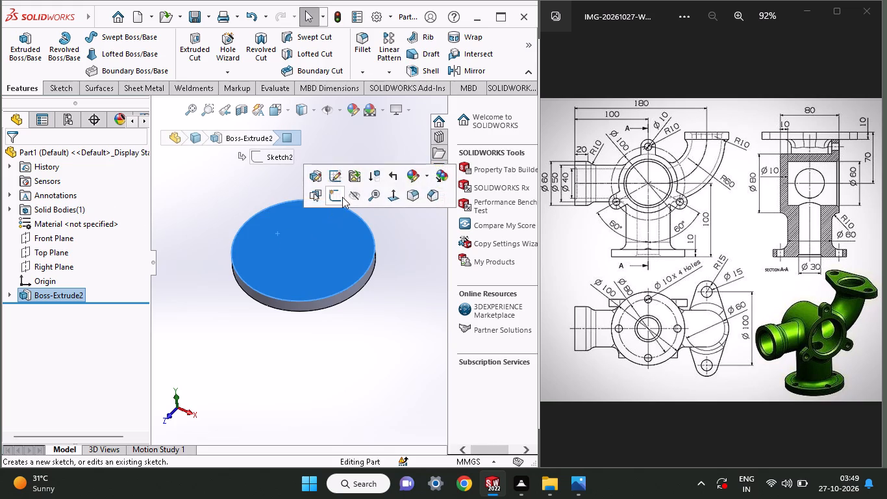
left_click(342, 197)
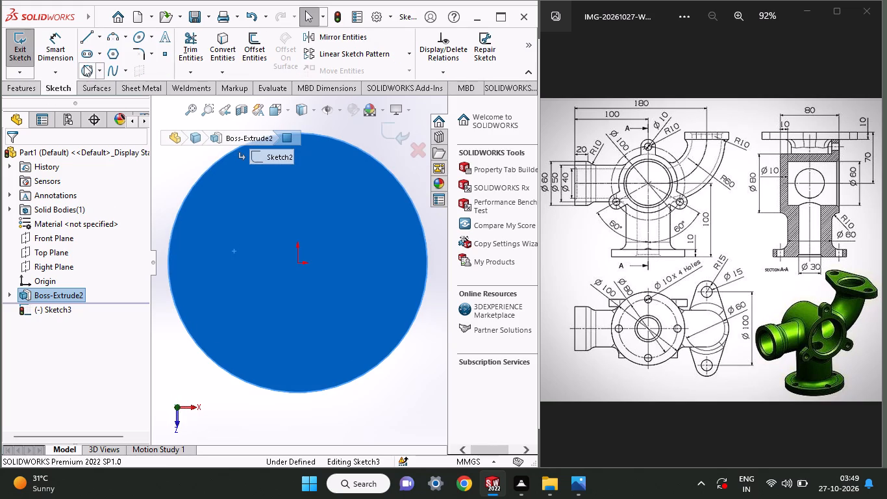
left_click(84, 65)
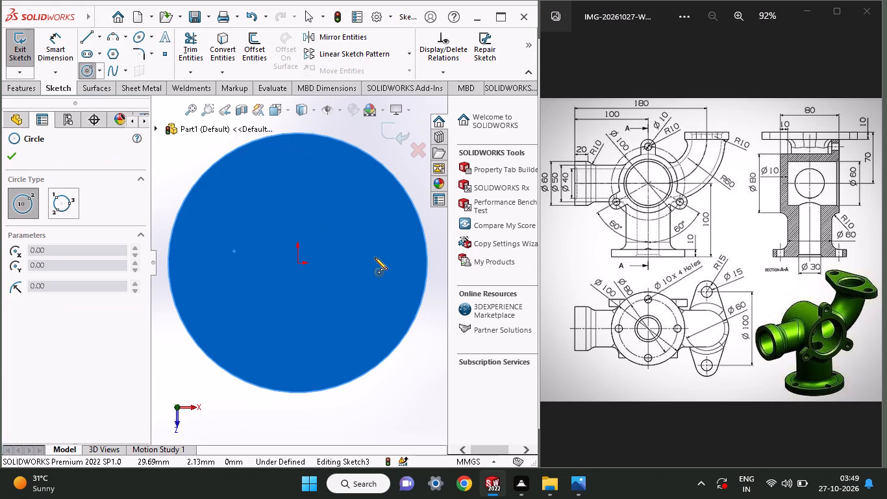
left_click(301, 261)
left_click(332, 301)
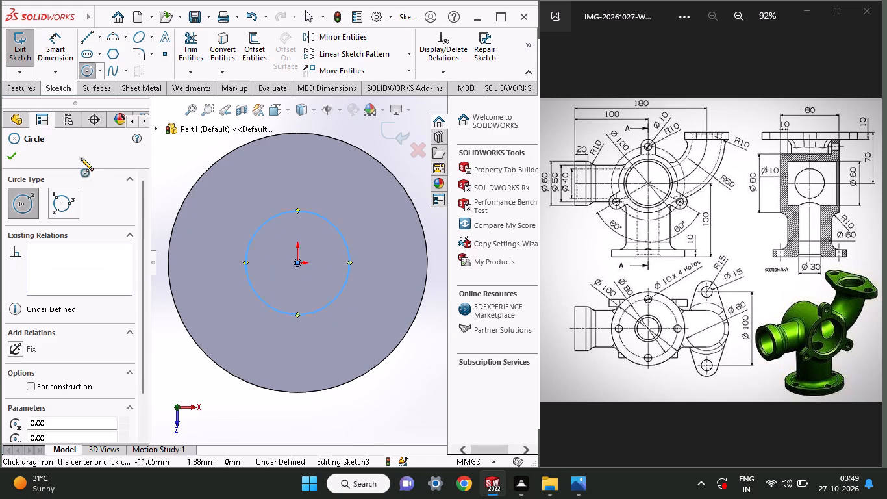
left_click(53, 45)
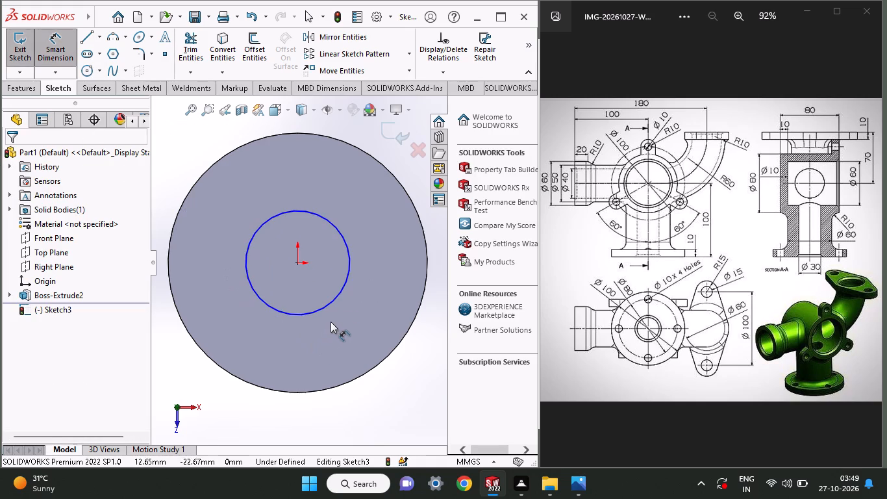
left_click(331, 301)
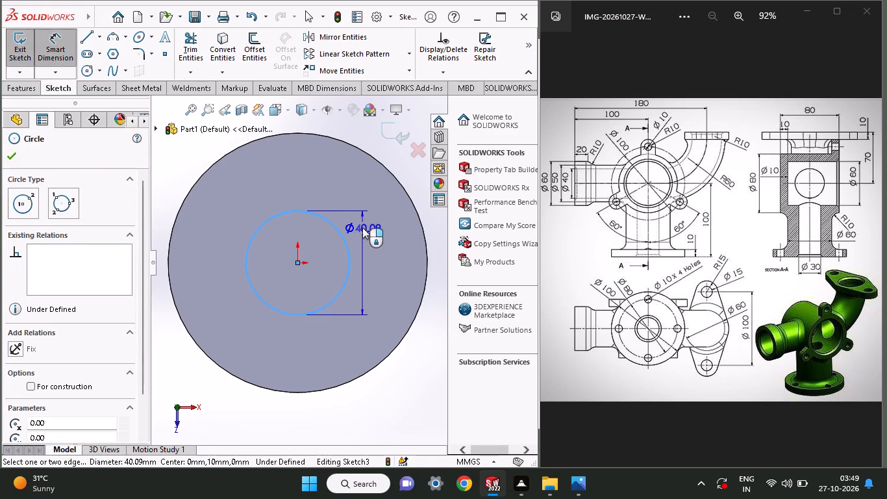
left_click(362, 227)
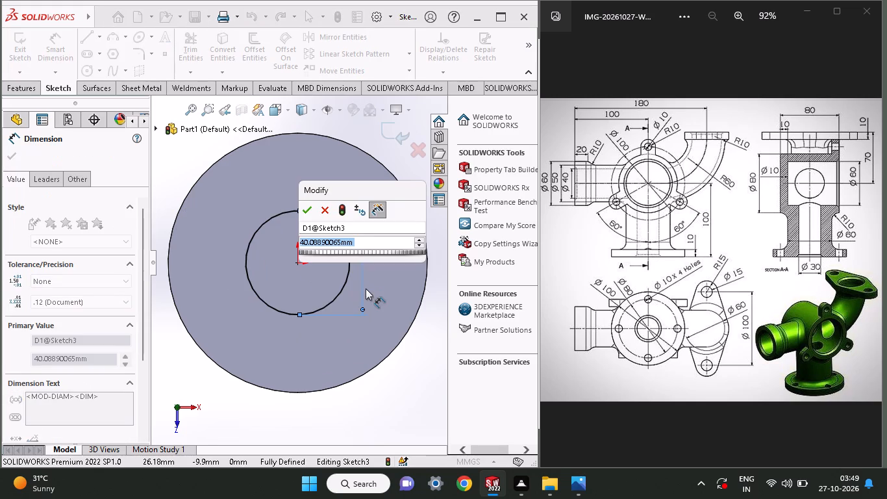
key("8")
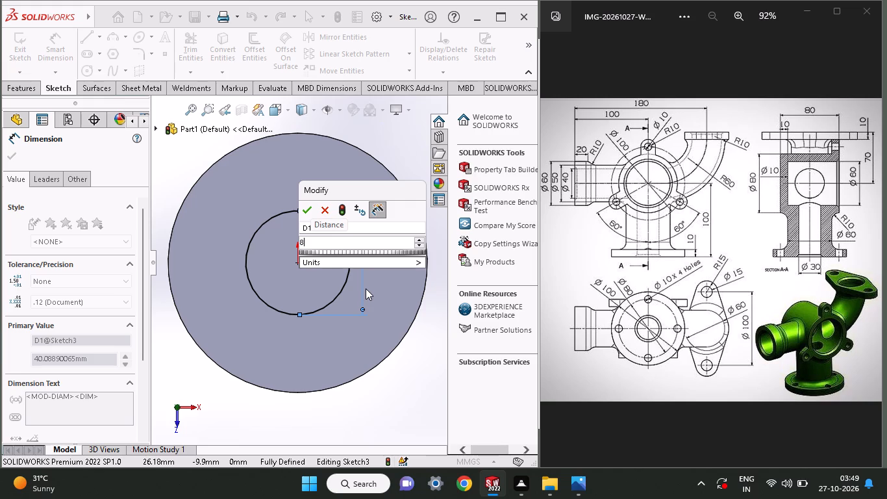
key("0")
key("Return")
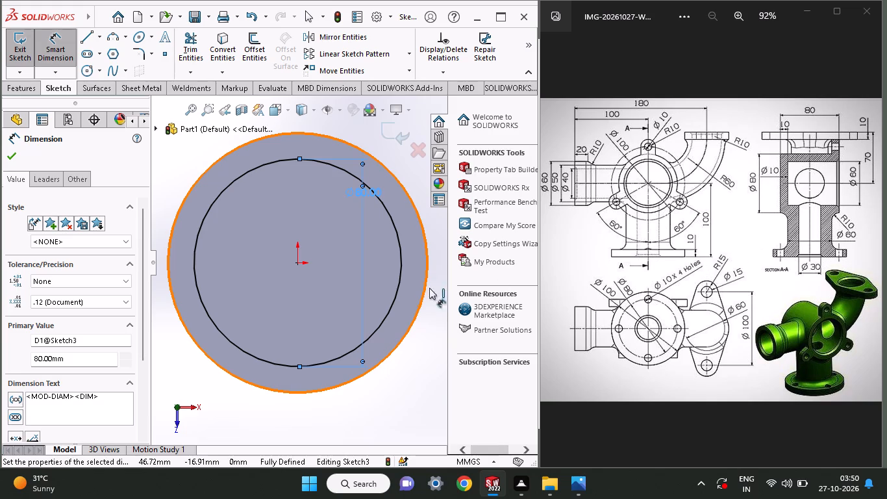
Change the diameter of the circle on the flange's top face to 60 mm.
left_click(361, 190)
left_click(361, 190)
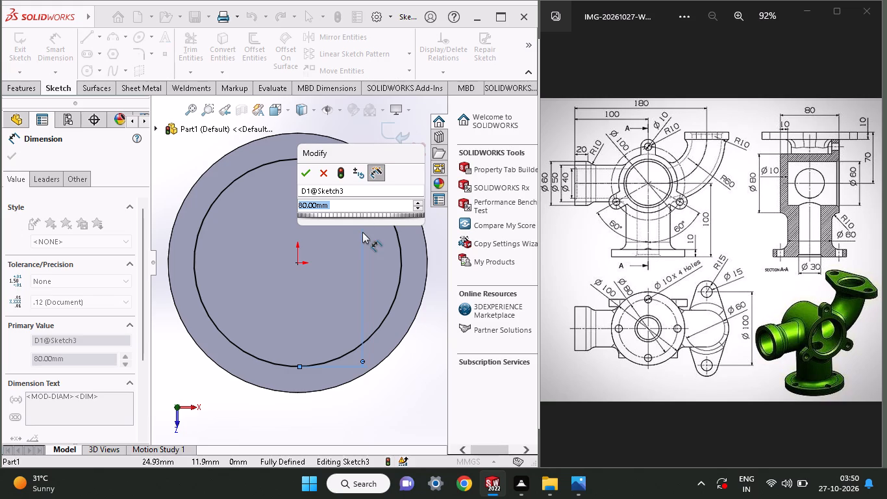
type("60")
key("Return")
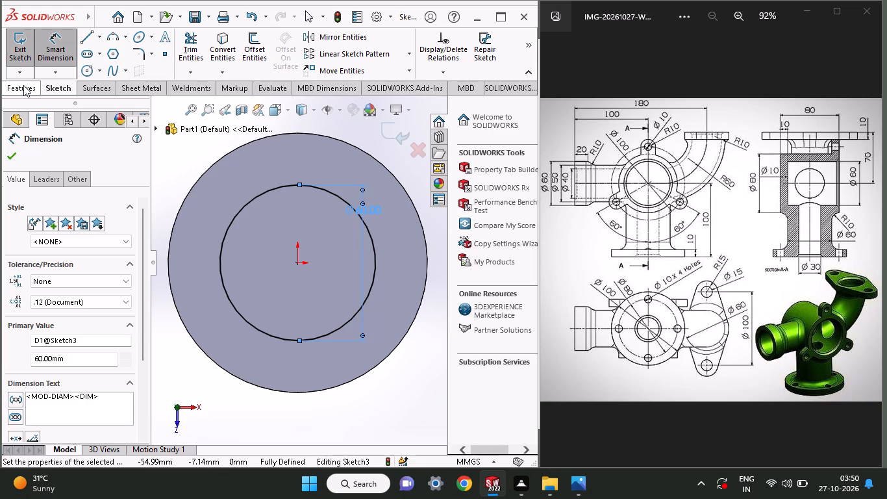
Extrude the 60 mm circle 90 mm up from the flange as a merged vertical pipe boss.
left_click(11, 90)
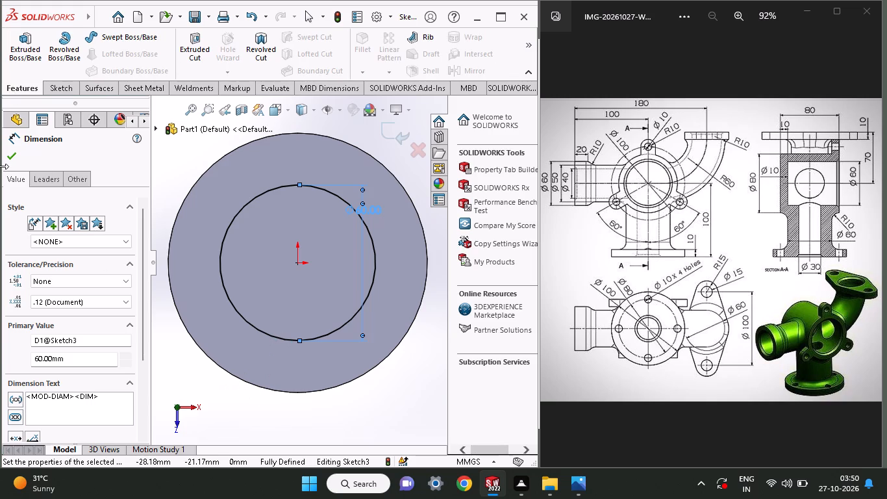
left_click(22, 51)
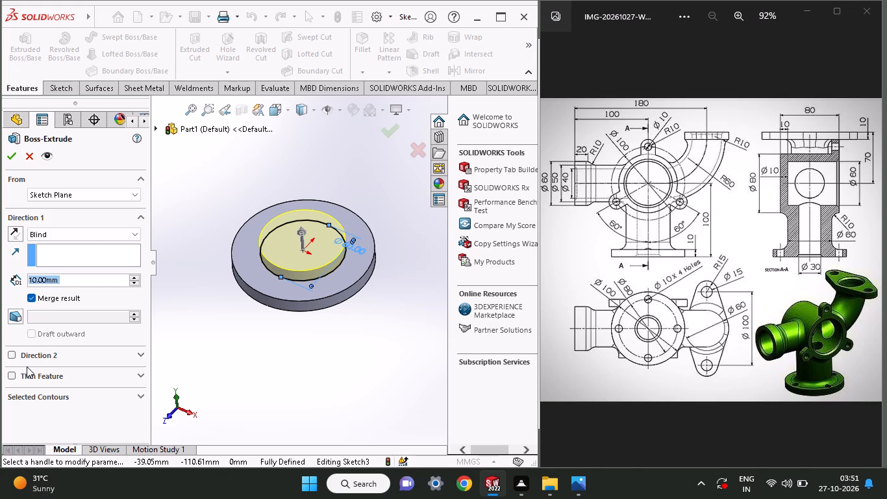
type("90")
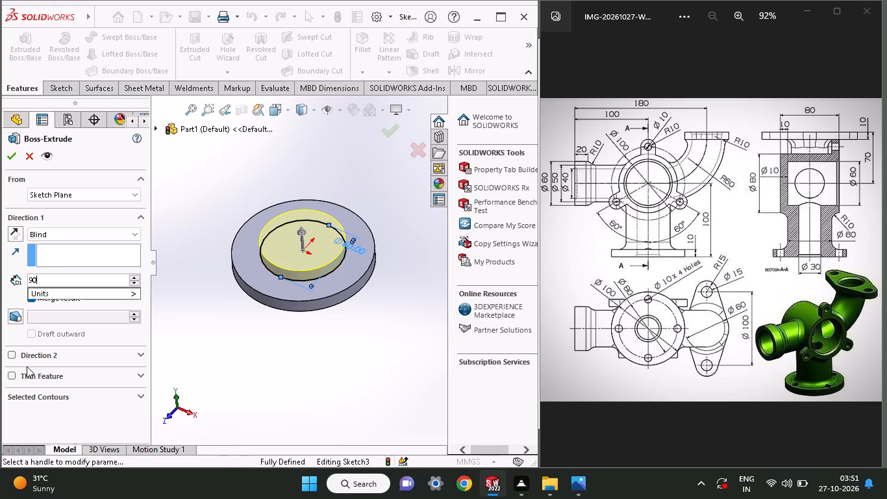
key("Return")
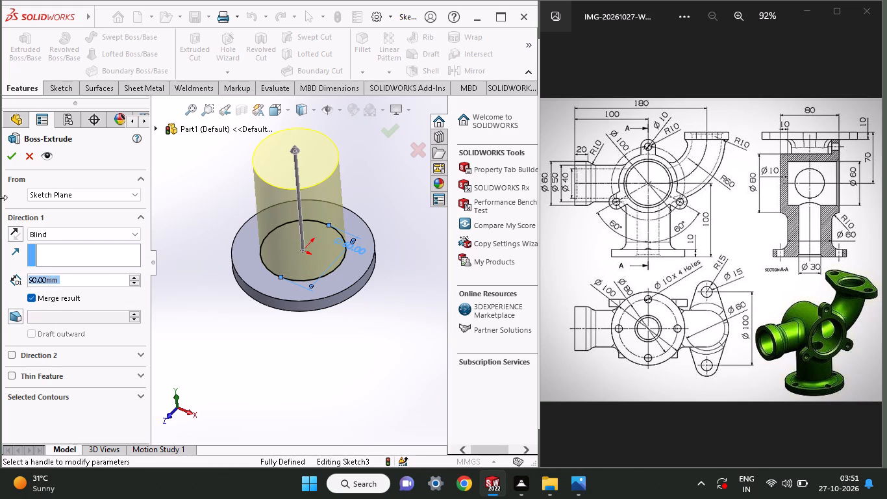
left_click(6, 155)
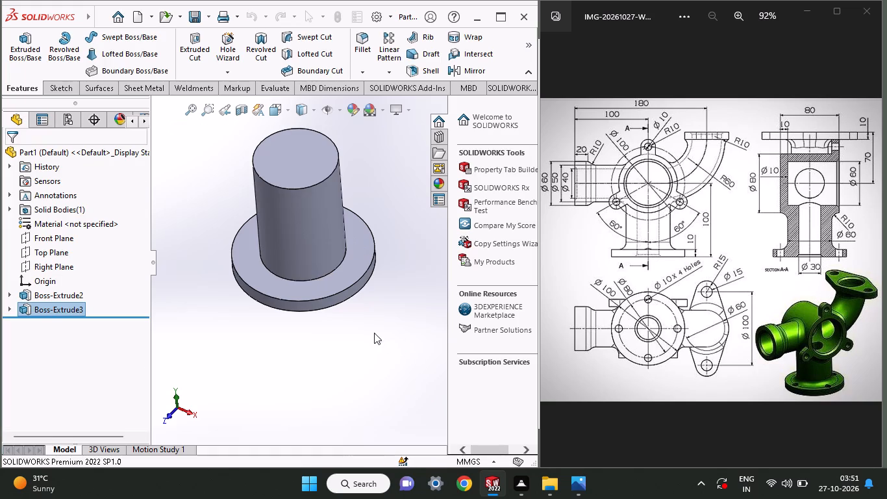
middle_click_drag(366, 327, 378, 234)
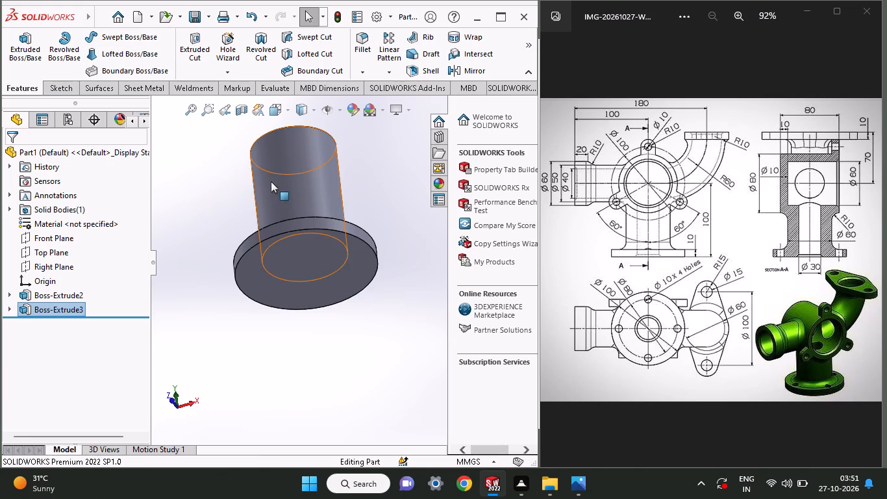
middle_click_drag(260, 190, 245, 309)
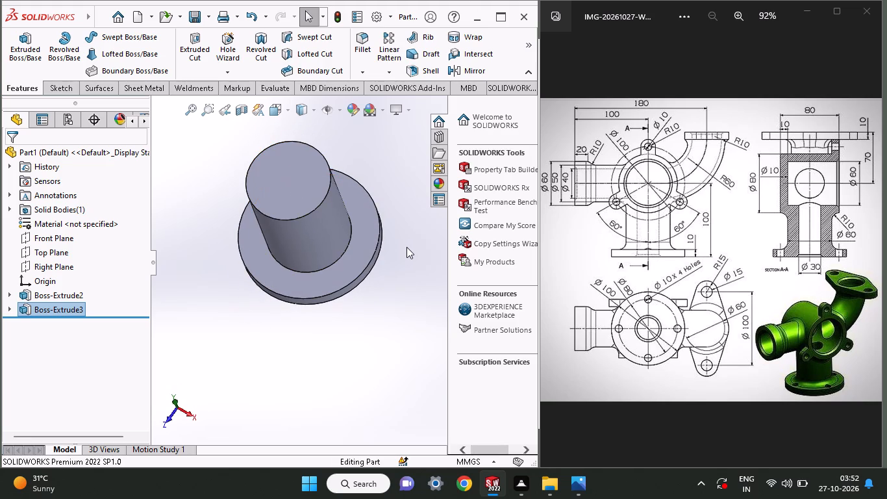
Sketch a circle of about 45 mm radius on the Front Plane, centred on the midpoint of the vertical pipe's top edge.
middle_click_drag(373, 244, 386, 166)
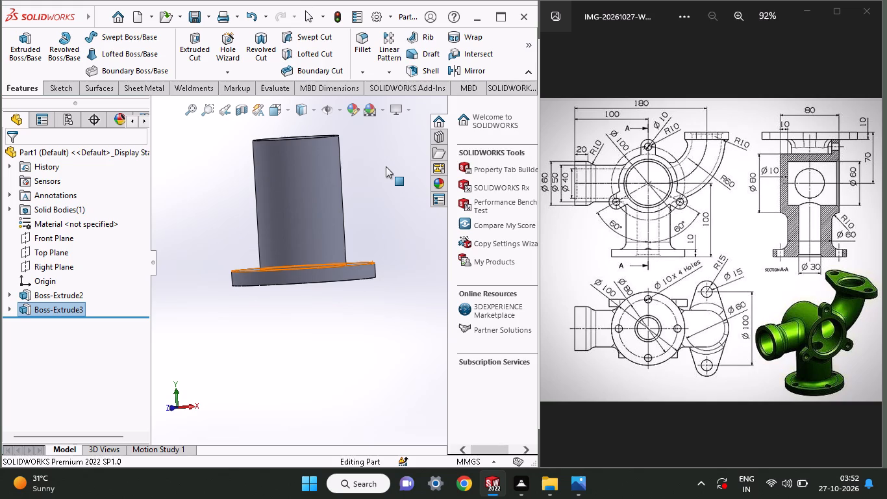
left_click(61, 233)
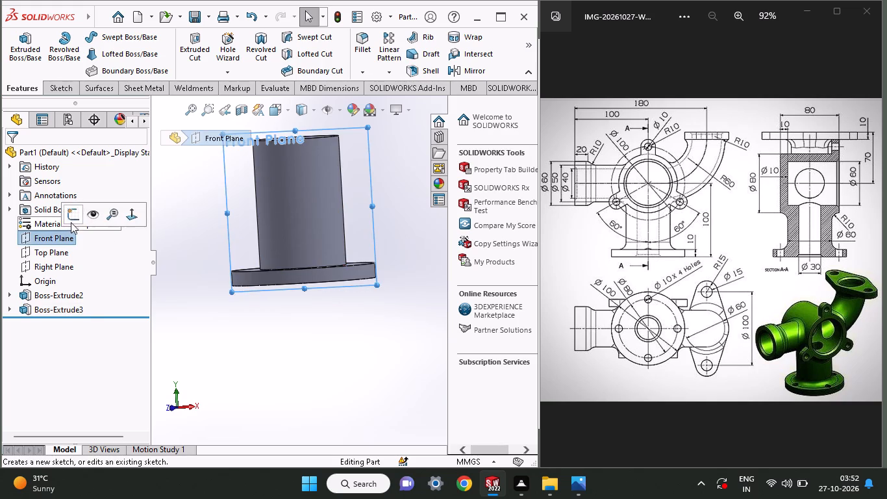
left_click(72, 219)
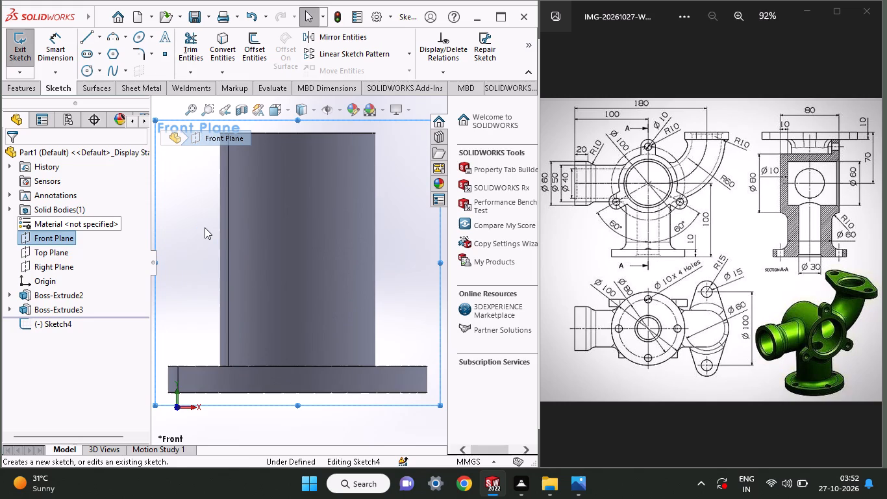
left_click(87, 73)
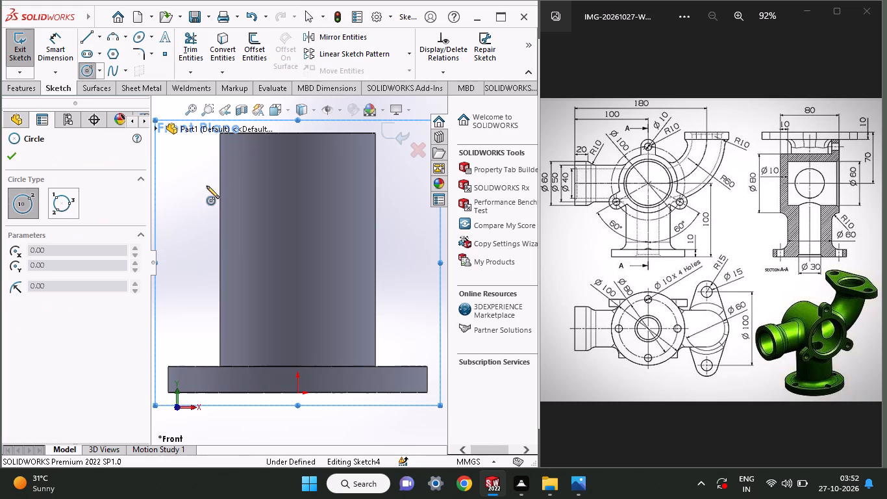
scroll(295, 161, "up", 2, "ctrl")
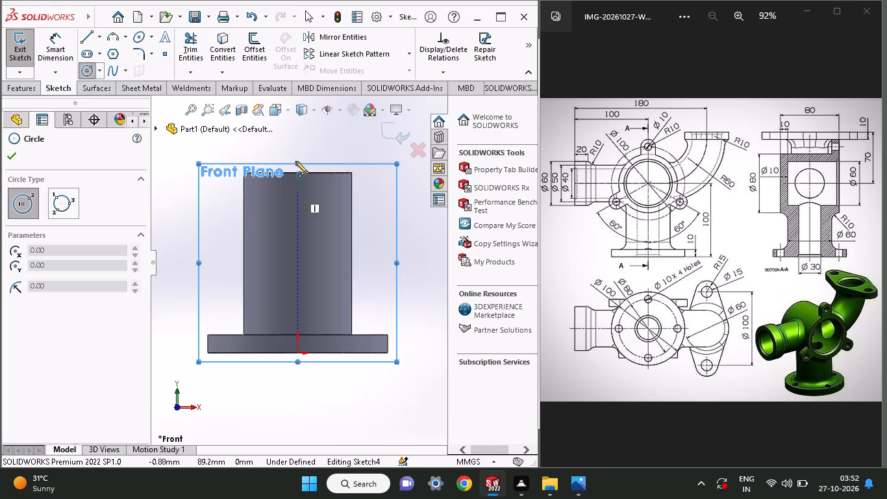
scroll(327, 119, "down", 2, "ctrl")
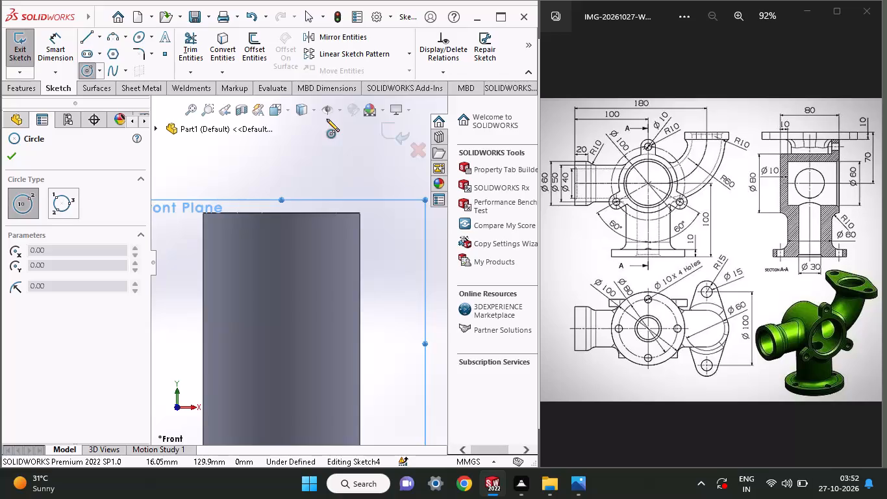
left_click(281, 211)
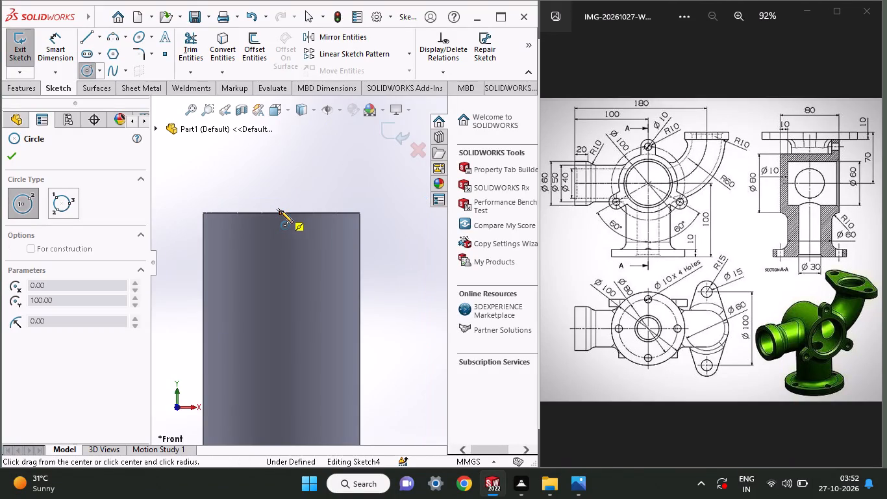
left_click(389, 262)
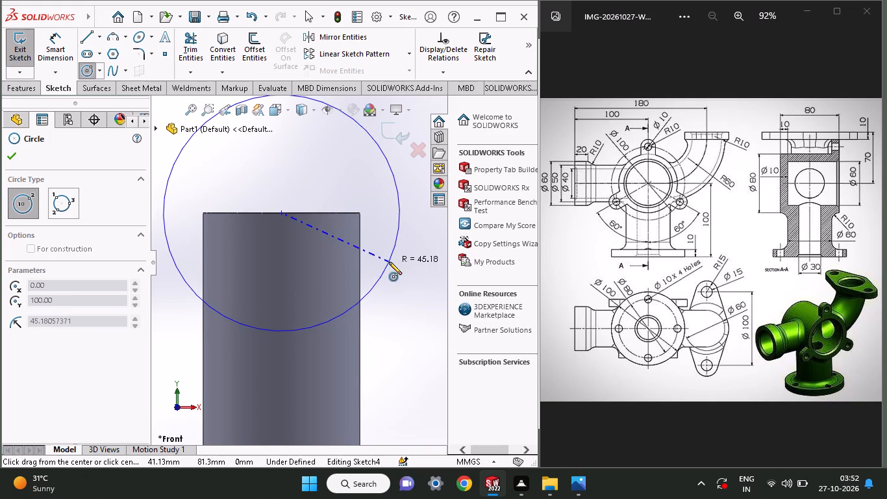
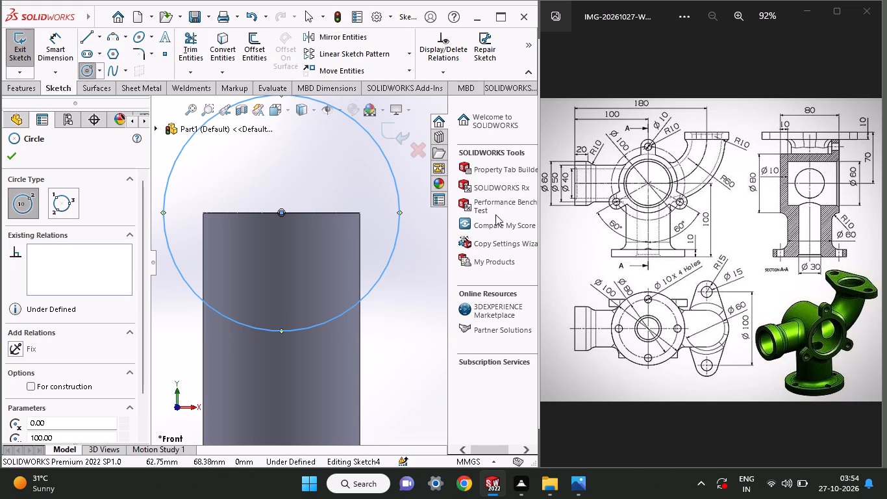
Dimension the Front Plane circle at the top of the vertical pipe to a diameter of 80 mm.
middle_click_drag(309, 183, 369, 227)
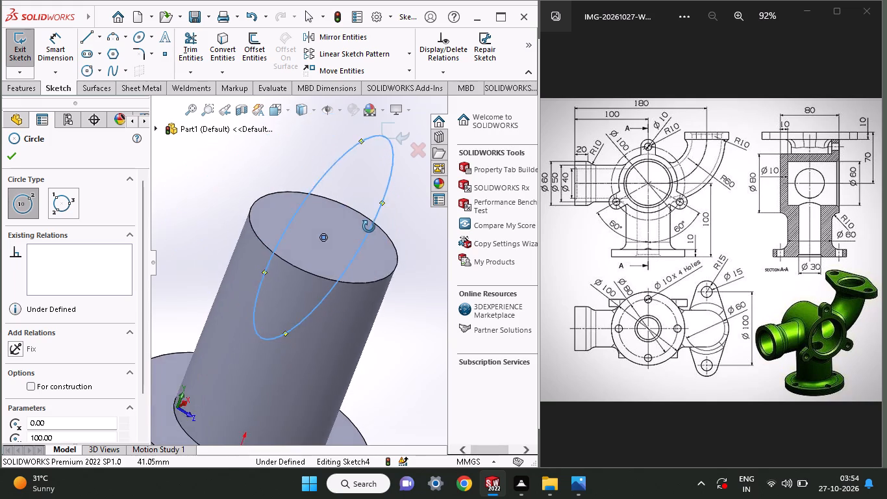
middle_click_drag(369, 227, 344, 188)
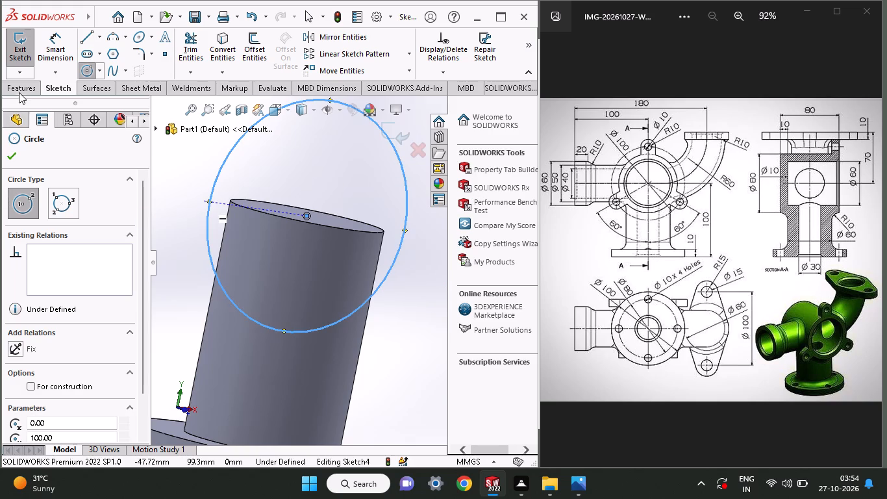
left_click(56, 53)
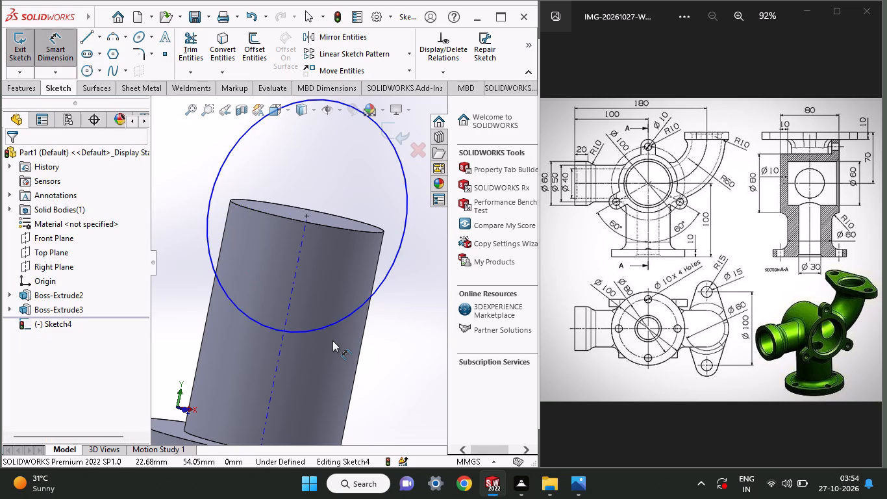
left_click(340, 324)
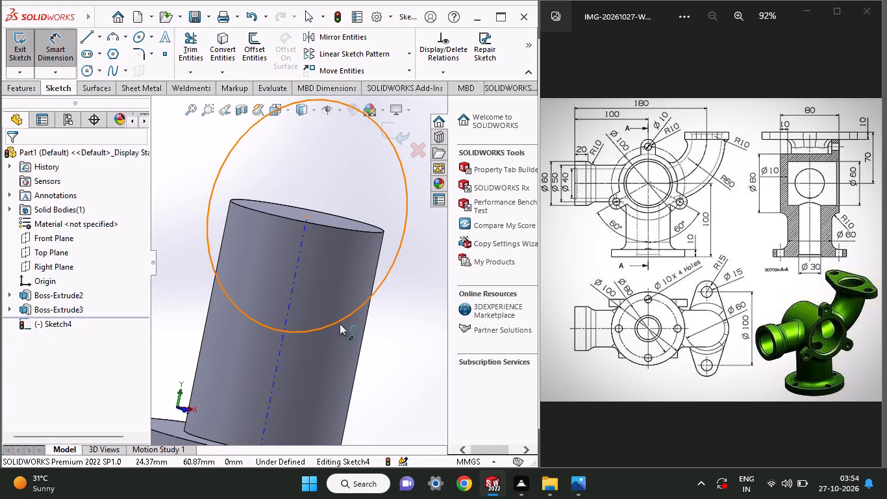
left_click(376, 367)
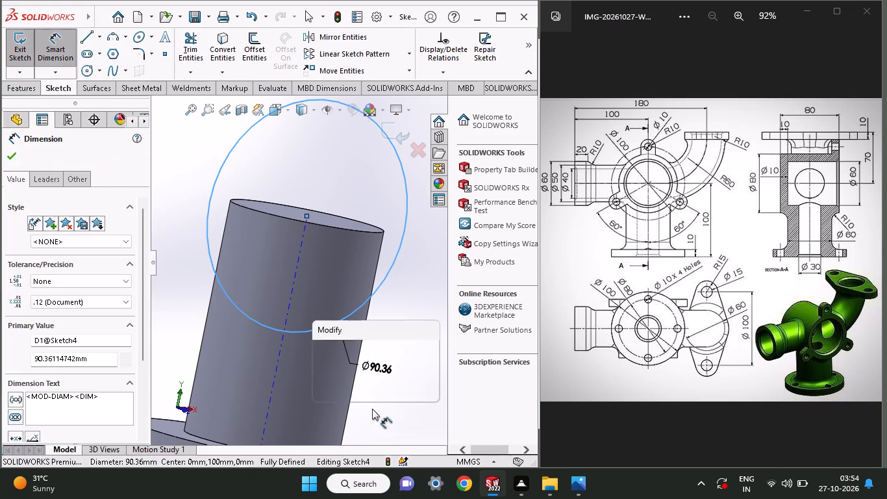
type("/0")
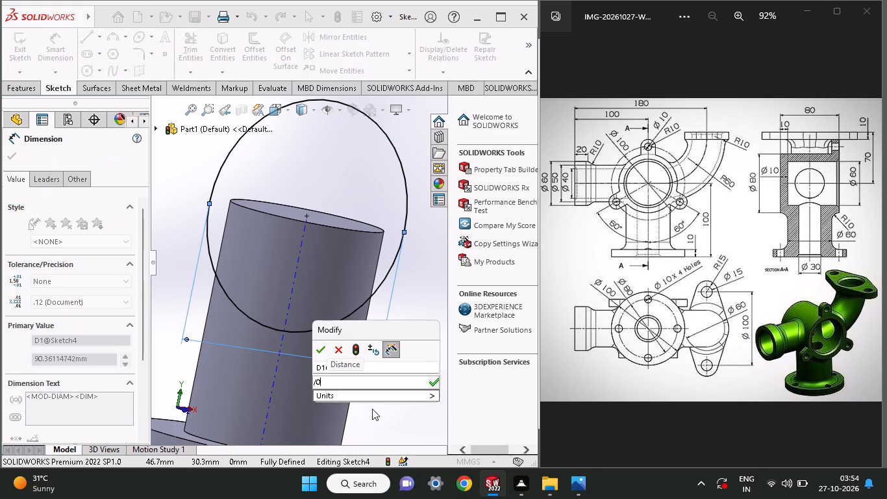
key("Delete")
key("Delete")
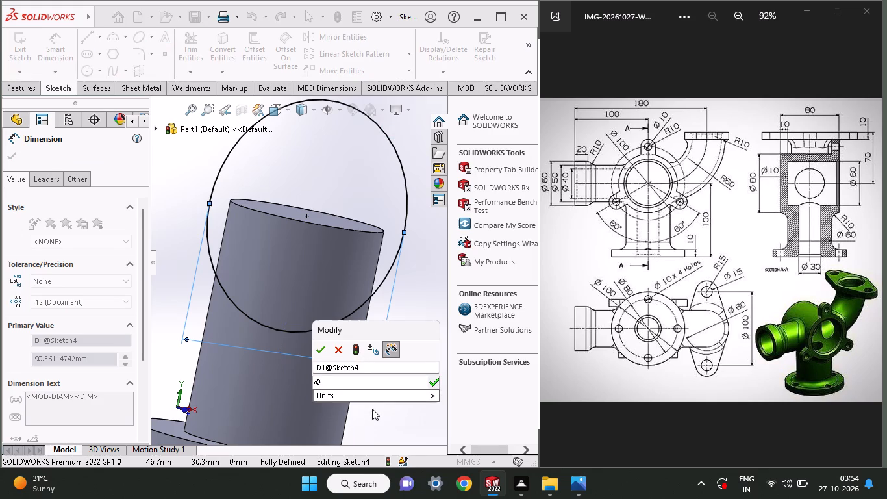
key("BackSpace")
key("BackSpace")
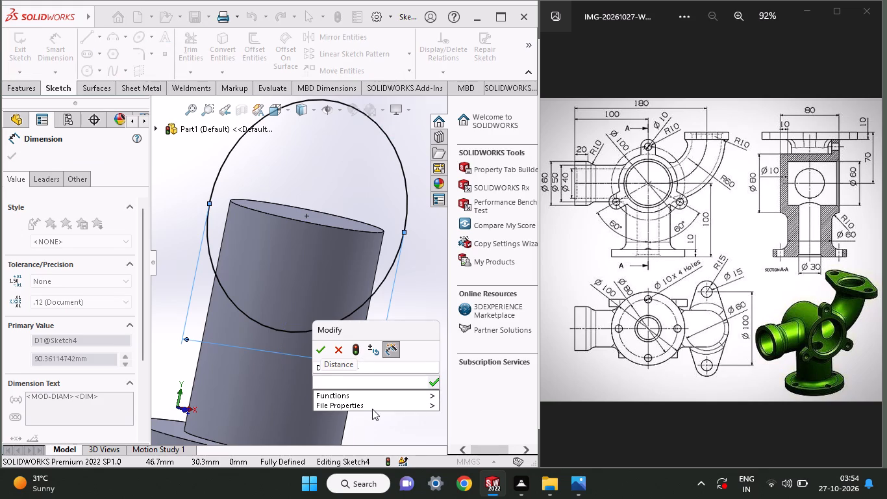
type("80")
key("Return")
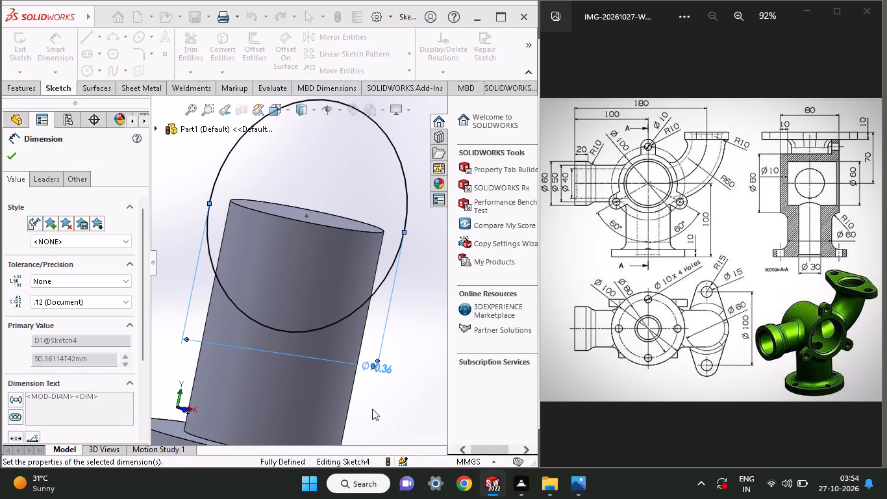
Extrude the 80 mm circle with a Mid Plane end condition to a depth of 80 mm, merged with the pipe.
left_click(34, 94)
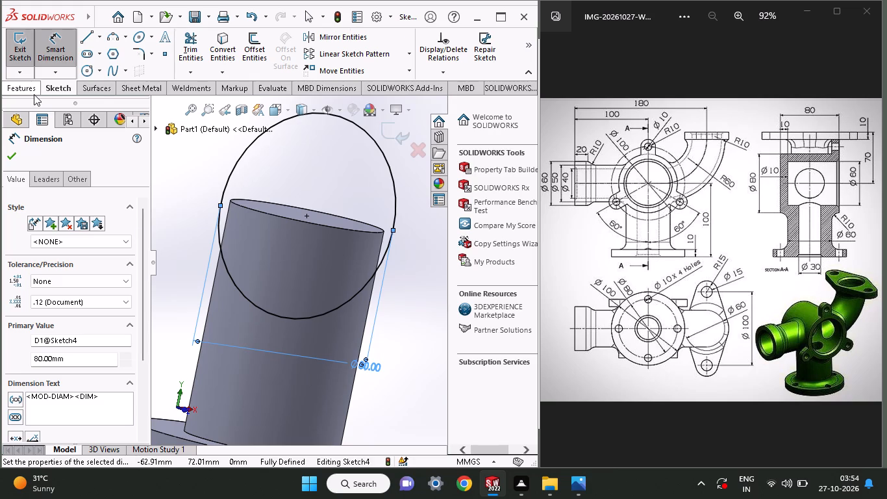
left_click(34, 65)
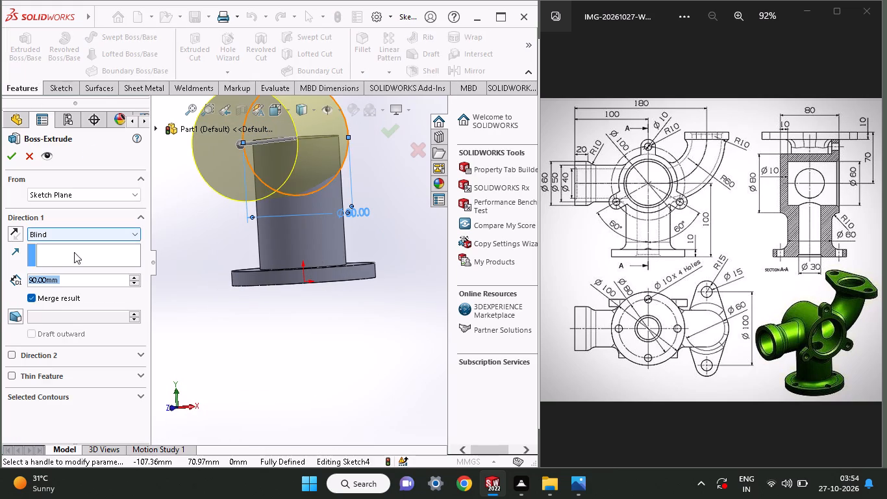
left_click(47, 233)
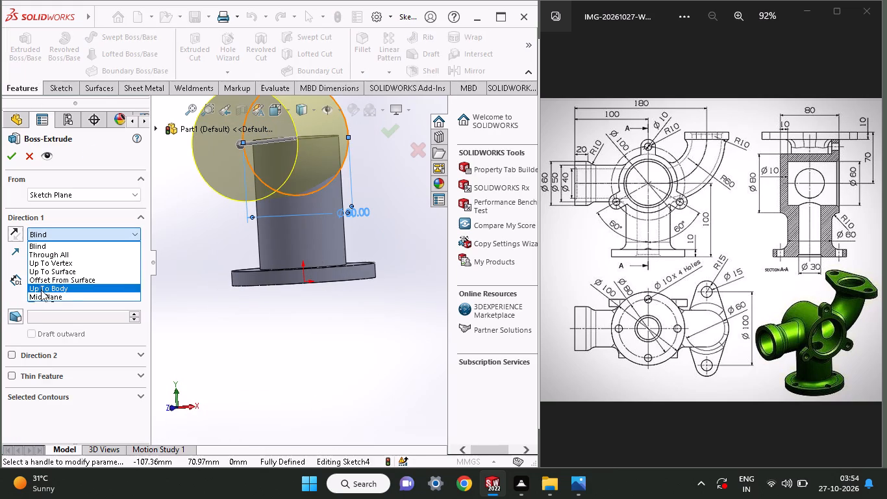
left_click(38, 296)
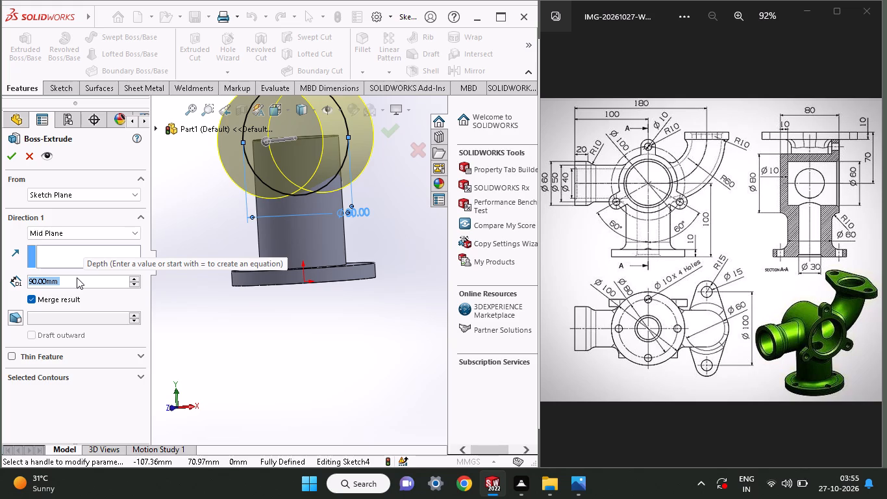
type("80")
key("Return")
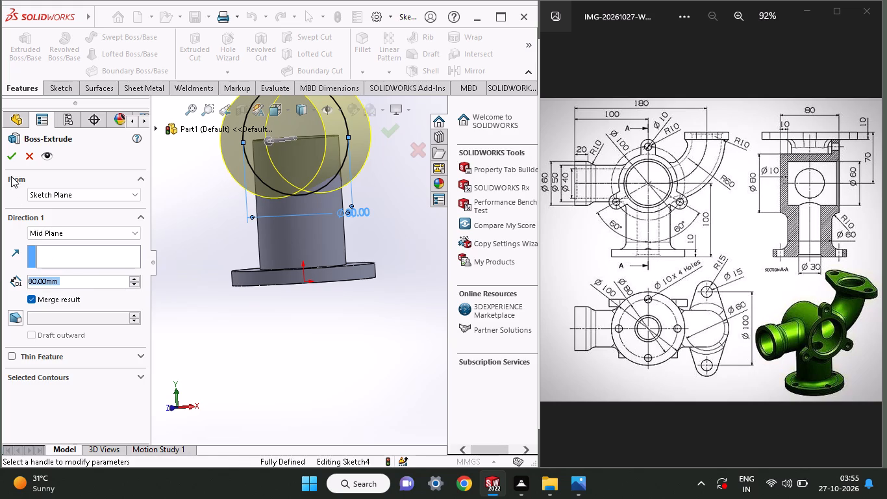
left_click(12, 162)
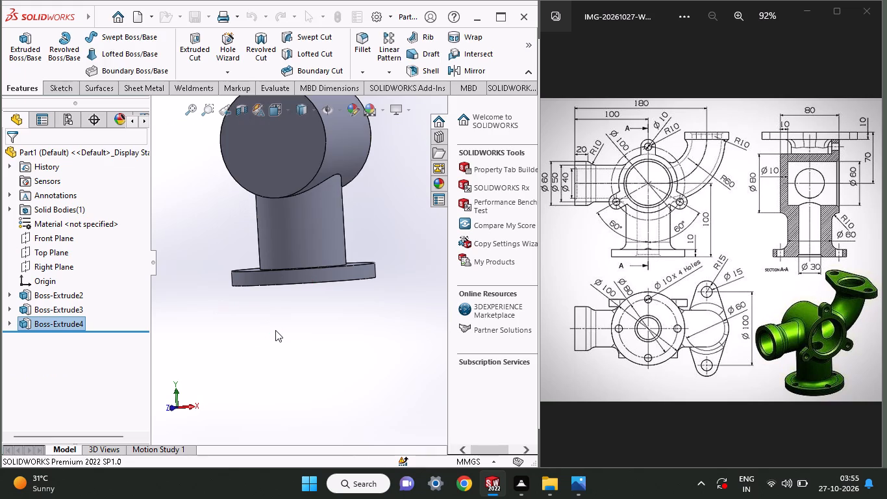
Sketch a circle concentric with the central cylinder on its front end face and set its diameter to 100 mm.
middle_click_drag(275, 330, 253, 372)
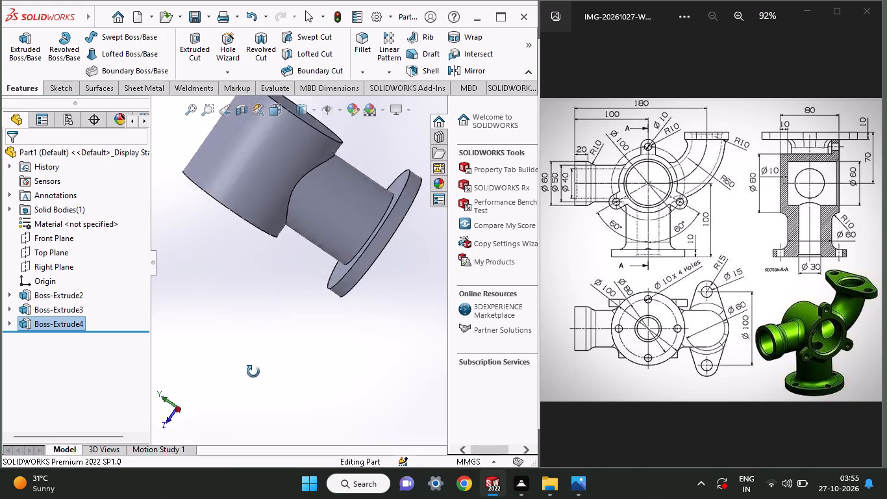
middle_click_drag(253, 372, 377, 357)
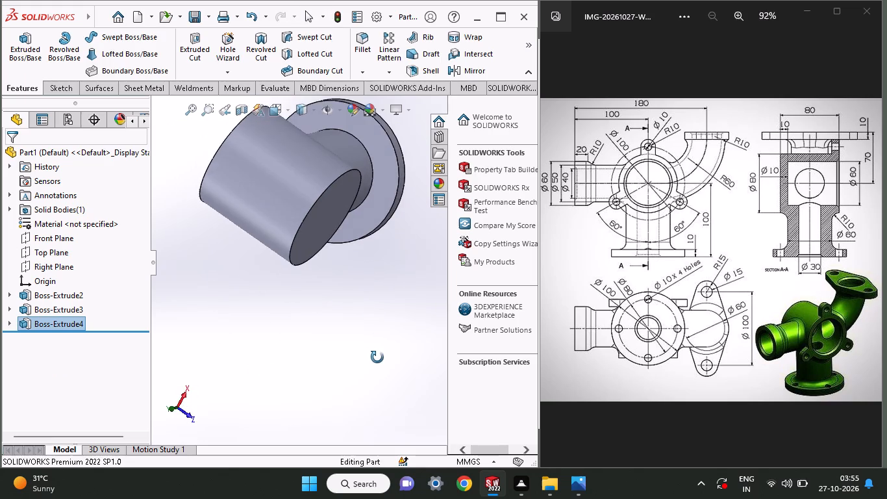
middle_click_drag(377, 357, 333, 287)
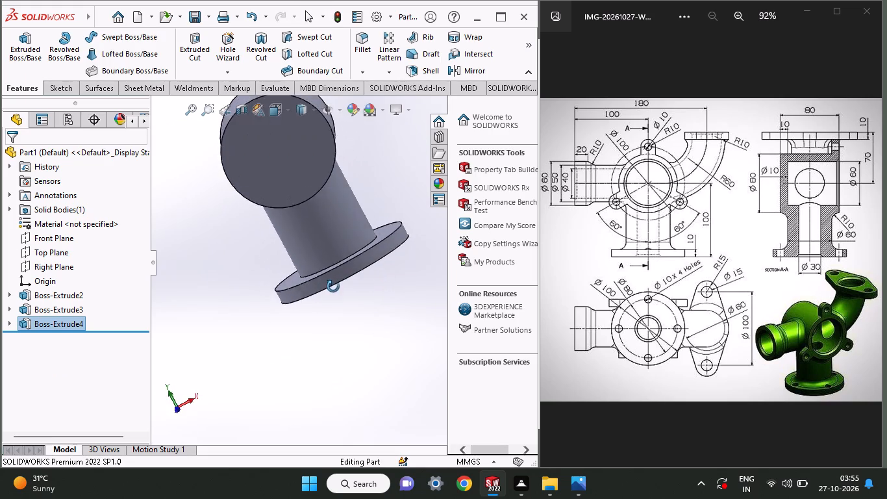
middle_click_drag(333, 287, 329, 309)
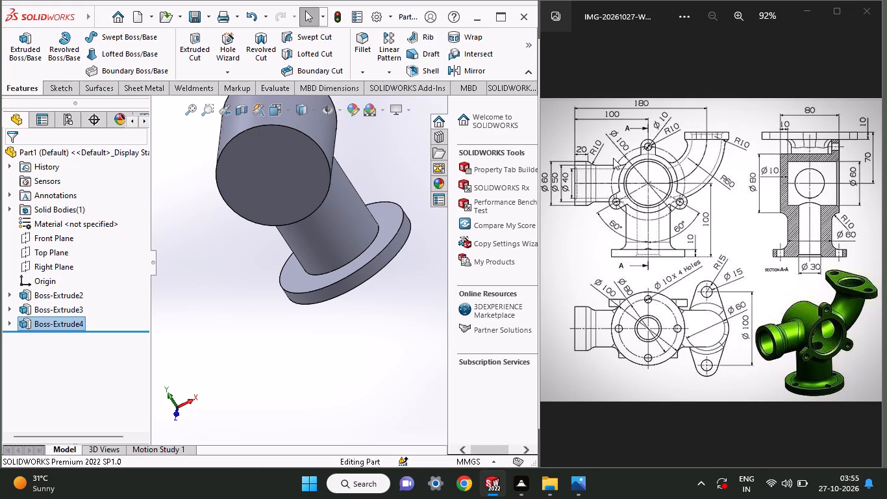
left_click(269, 179)
left_click(322, 137)
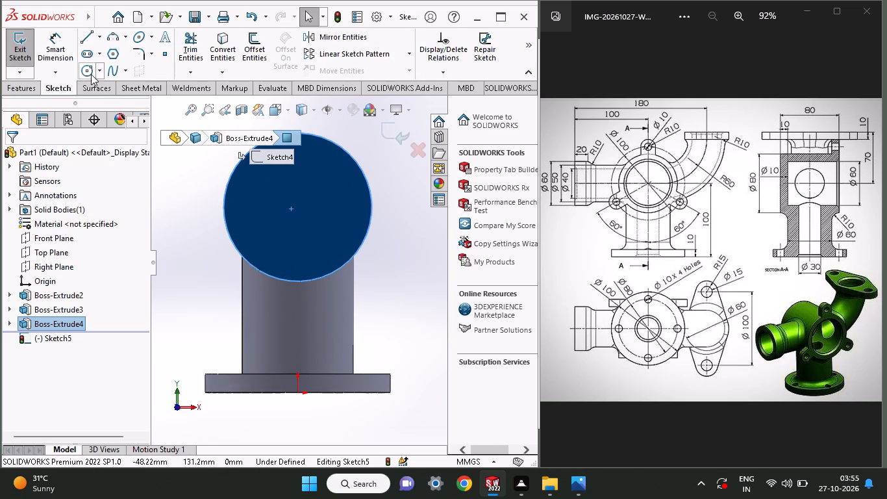
left_click(86, 74)
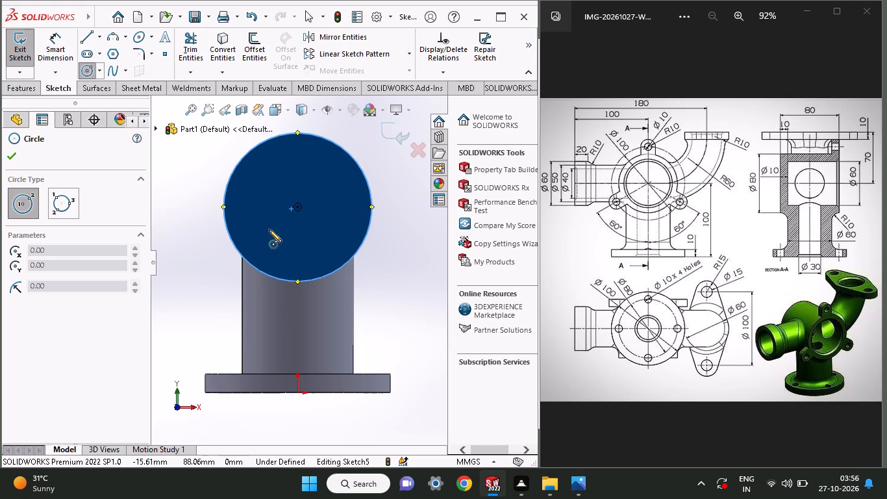
left_click(298, 205)
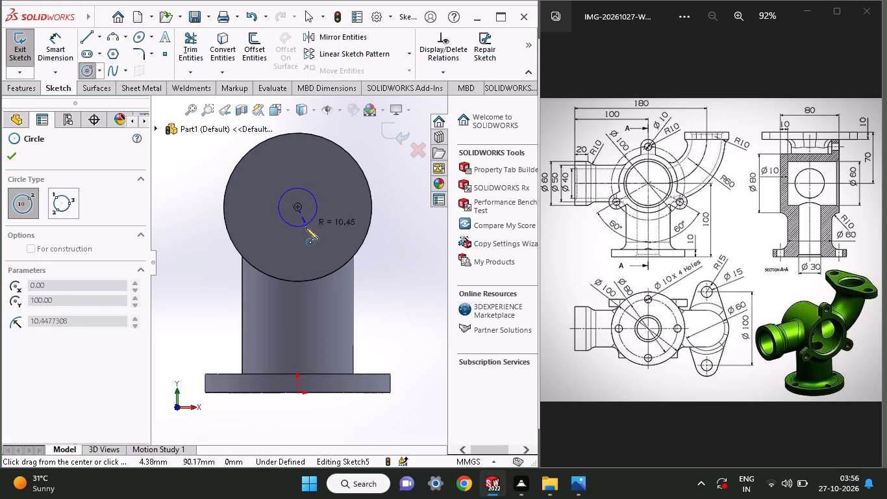
left_click(308, 232)
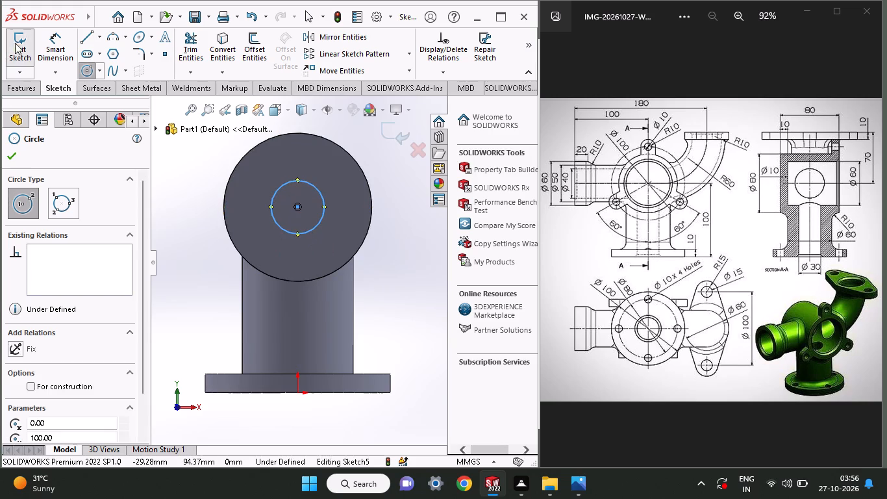
left_click(37, 48)
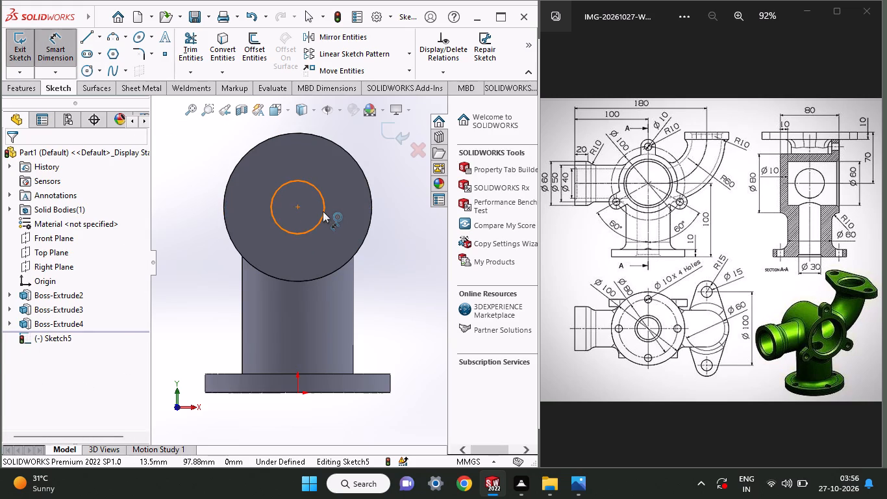
left_click(323, 211)
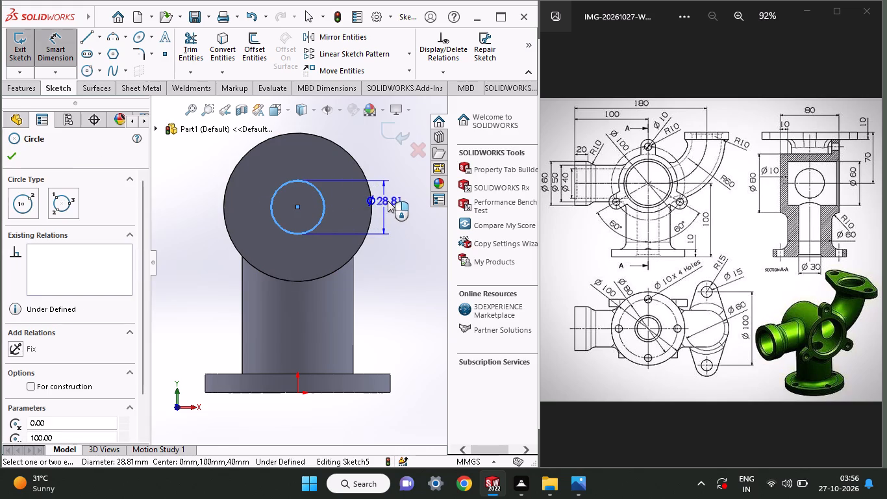
left_click(394, 207)
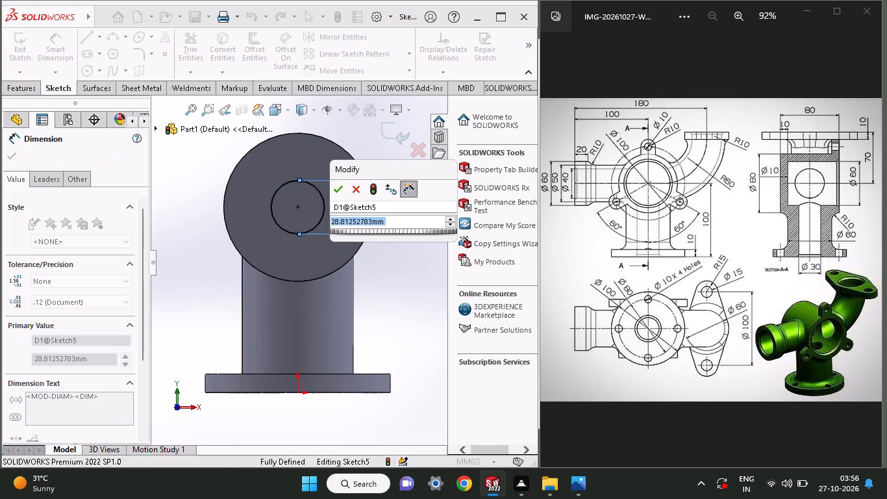
type("100")
key("Return")
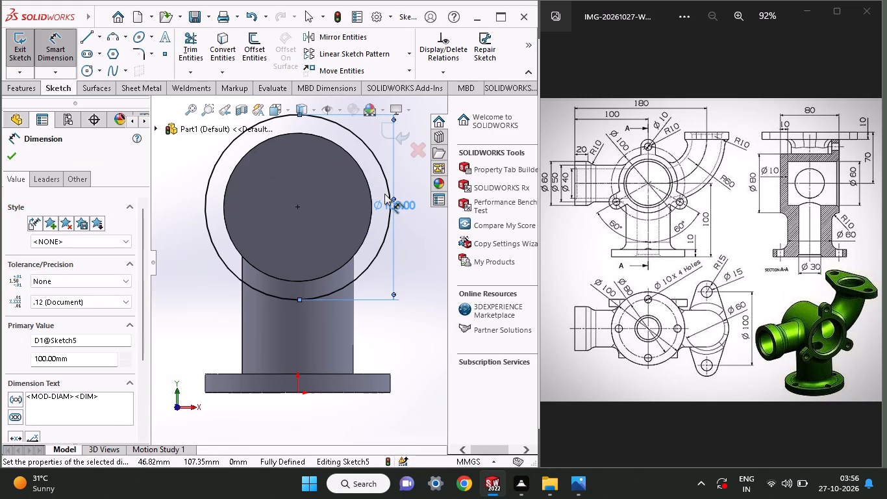
Sketch a small circle of about 5 mm radius centred on the topmost point of the 100 mm circle.
scroll(384, 194, "up", 4, "ctrl")
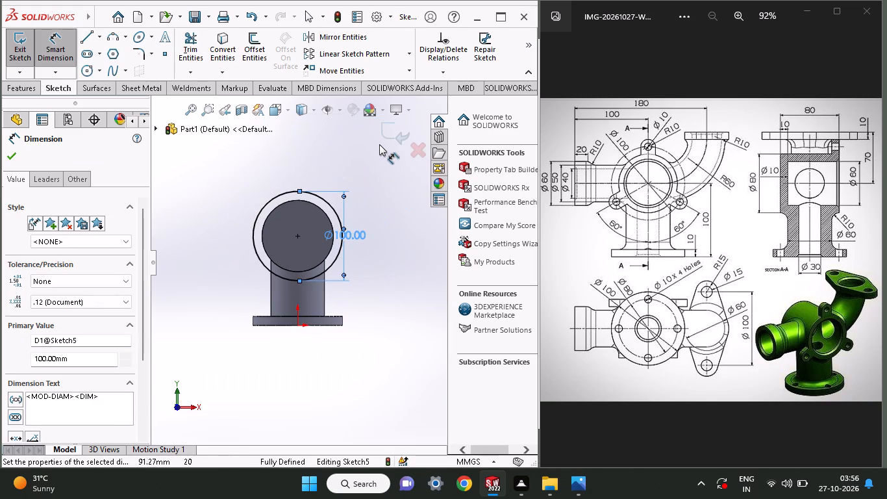
scroll(320, 183, "down", 6, "ctrl")
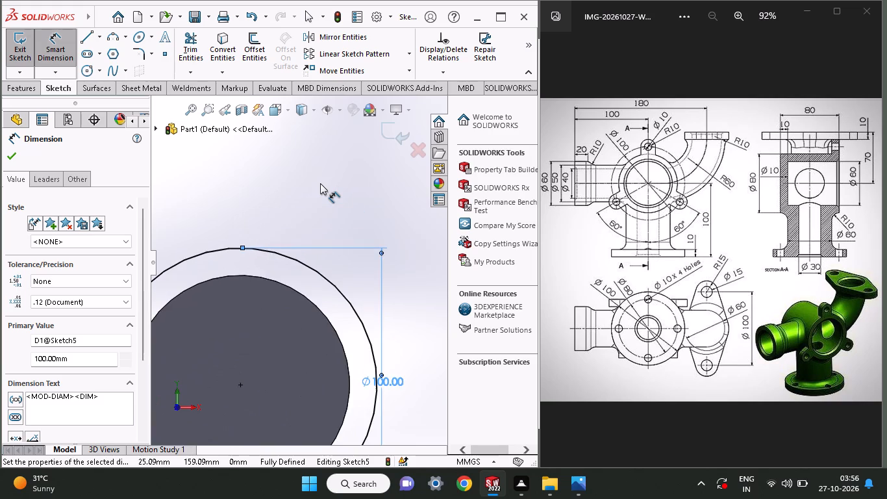
scroll(320, 183, "up", 3)
scroll(224, 248, "down", 2, "ctrl")
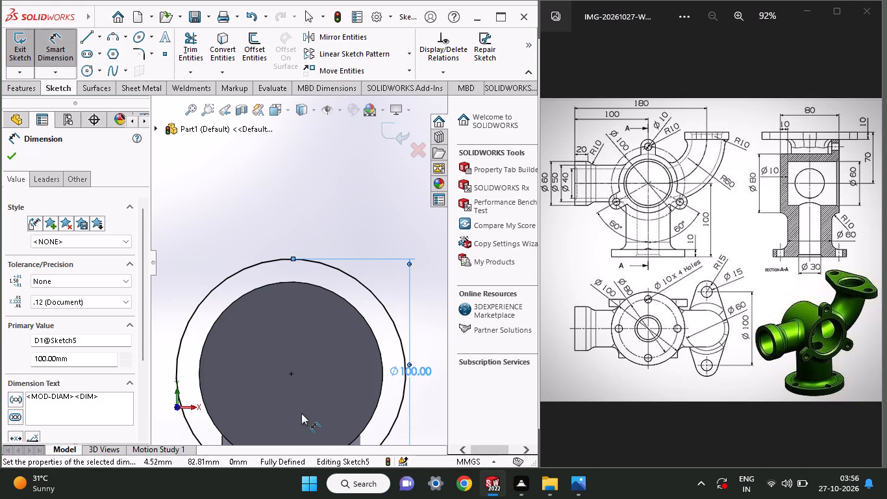
left_click(82, 40)
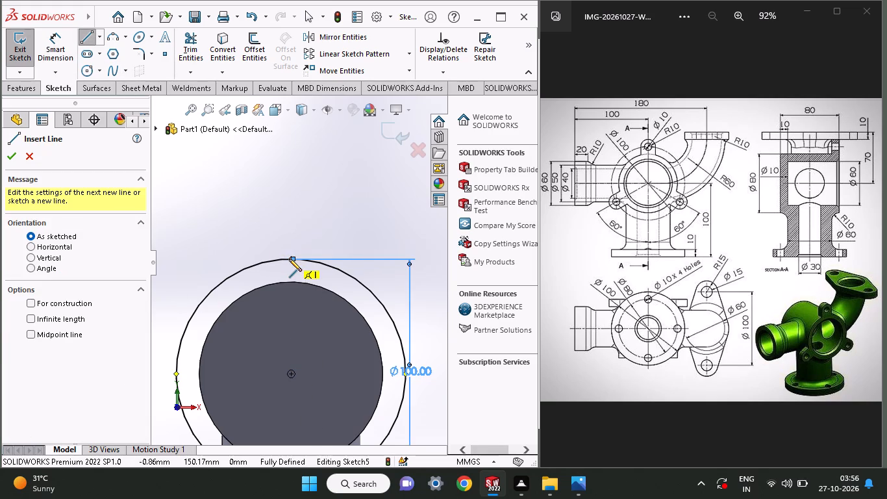
left_click(81, 68)
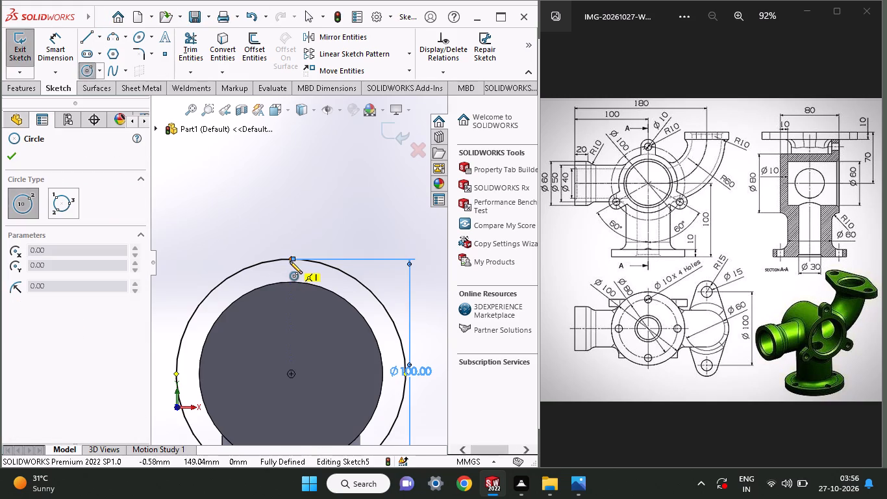
left_click(290, 261)
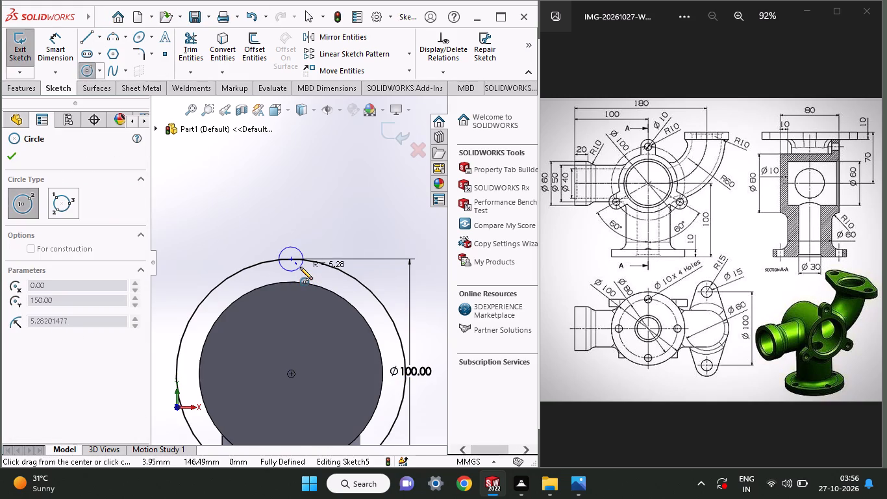
left_click(300, 267)
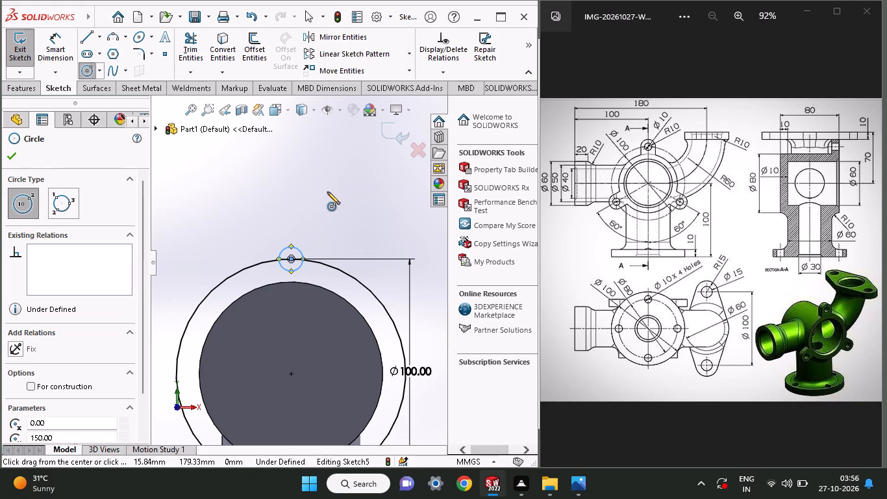
Dimension the small circle at the top of the 100 mm circle to a diameter of 10 mm.
left_click(53, 45)
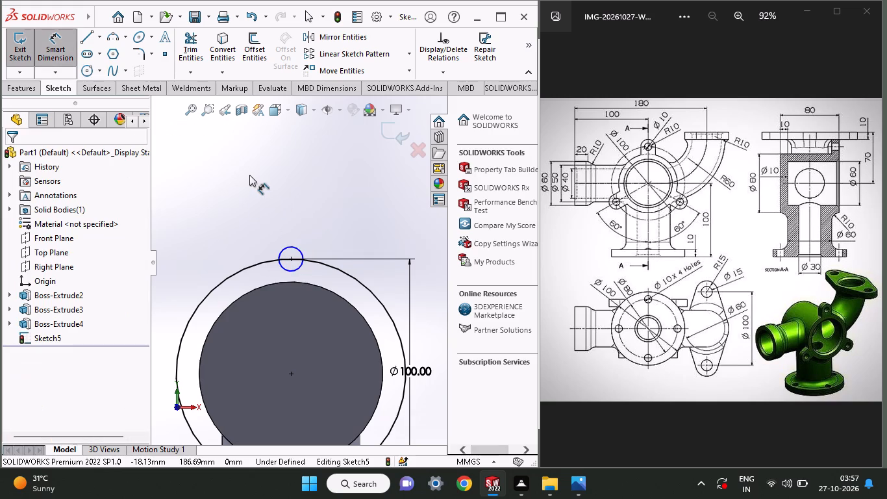
left_click(284, 268)
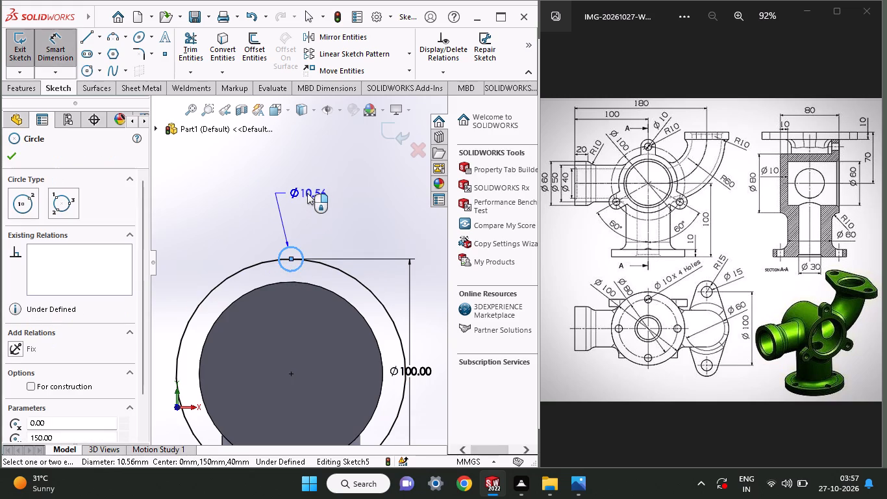
left_click(305, 217)
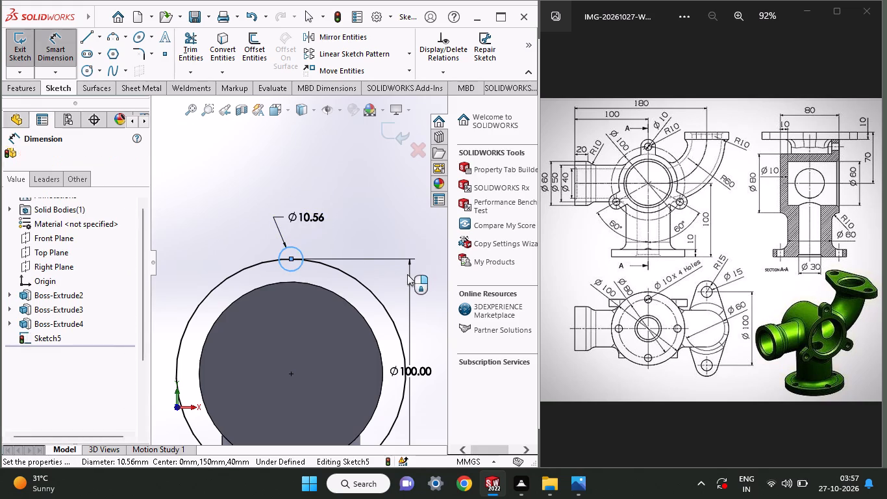
type("10")
key("Return")
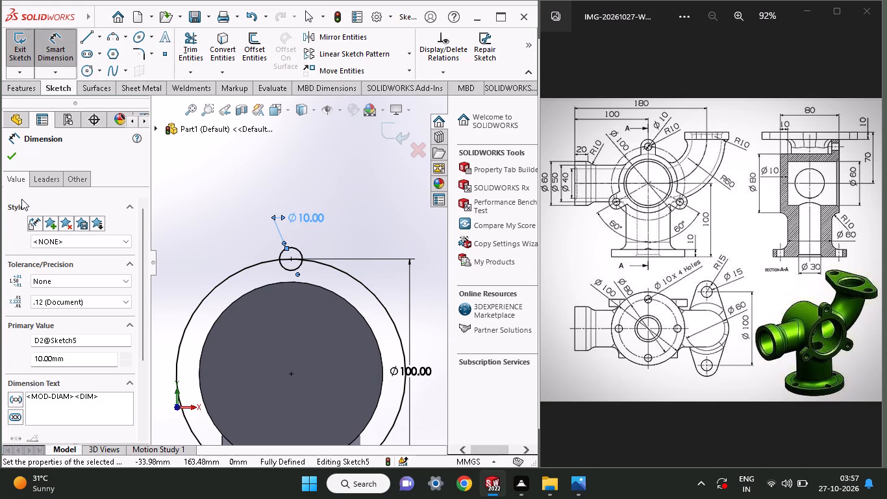
Sketch a second circle concentric with the 10 mm circle and set its diameter to 20 mm.
left_click(84, 70)
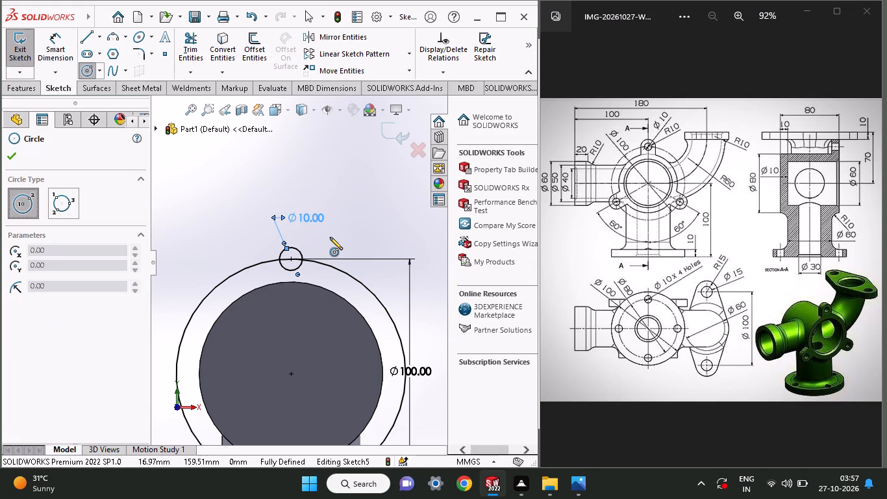
left_click(289, 259)
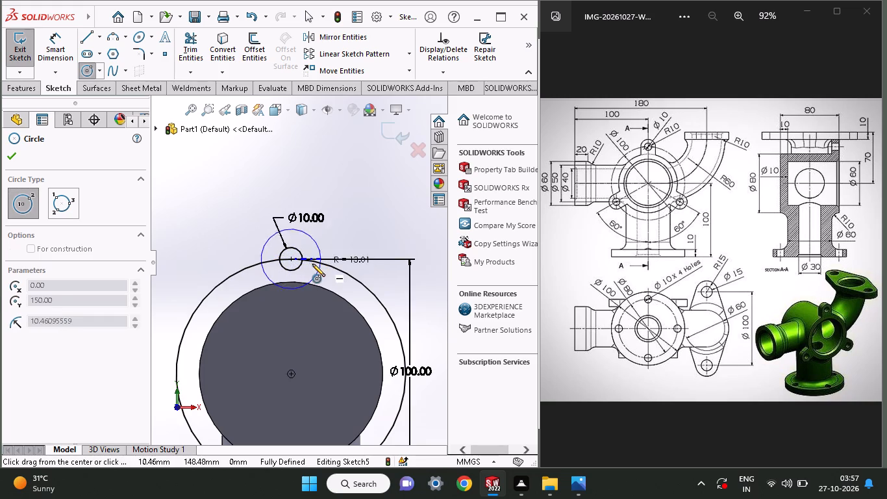
left_click(312, 264)
left_click(49, 45)
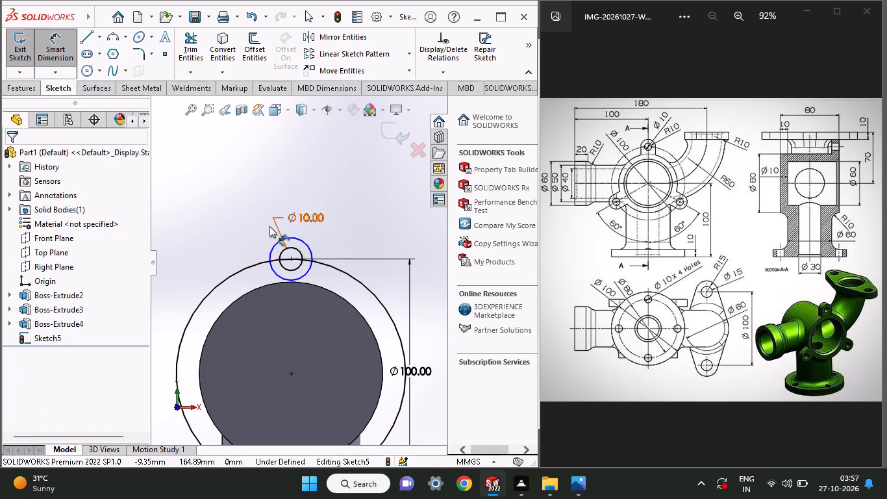
left_click(271, 250)
left_click(231, 226)
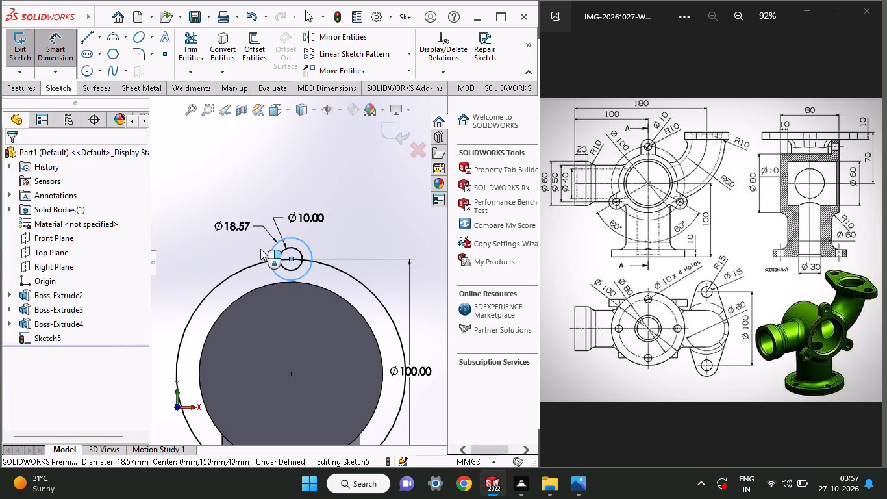
type("20")
key("Return")
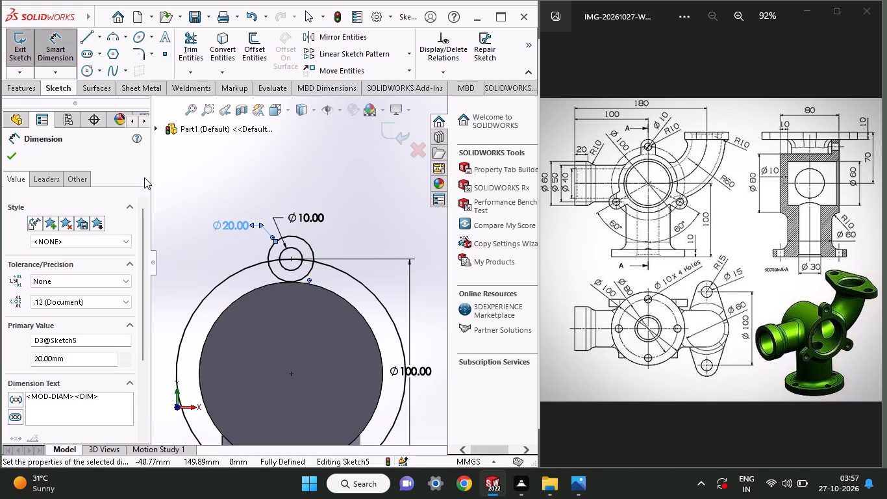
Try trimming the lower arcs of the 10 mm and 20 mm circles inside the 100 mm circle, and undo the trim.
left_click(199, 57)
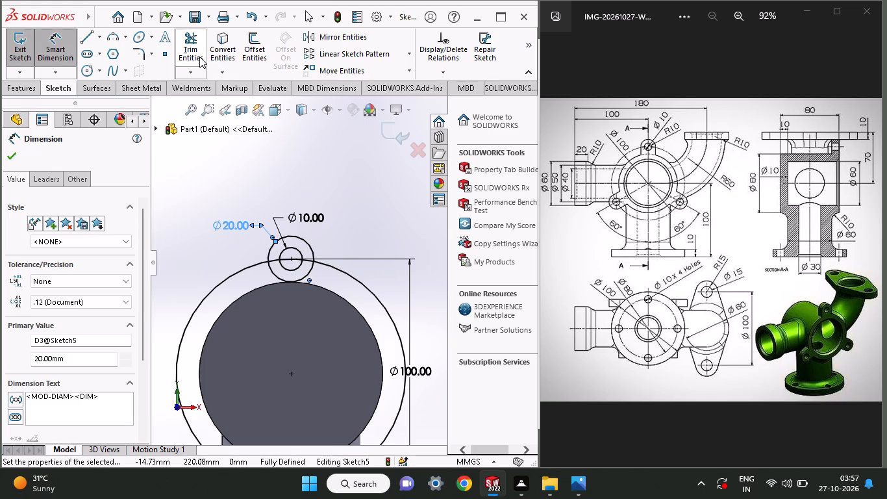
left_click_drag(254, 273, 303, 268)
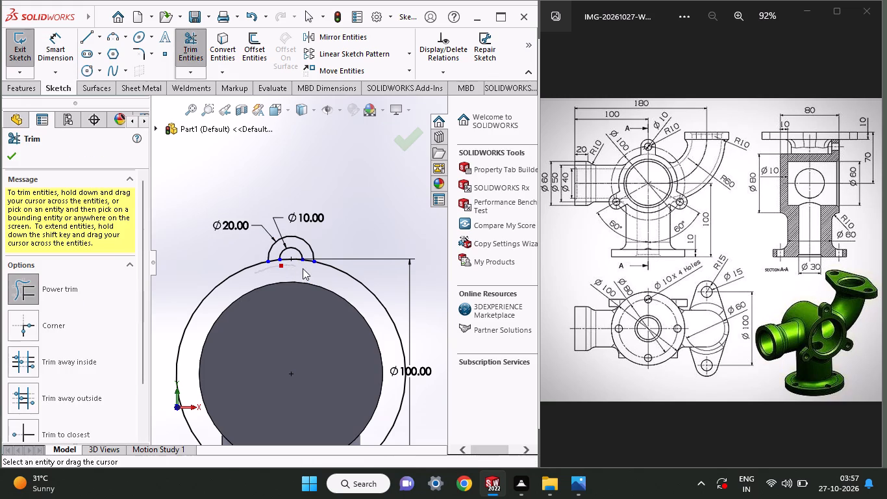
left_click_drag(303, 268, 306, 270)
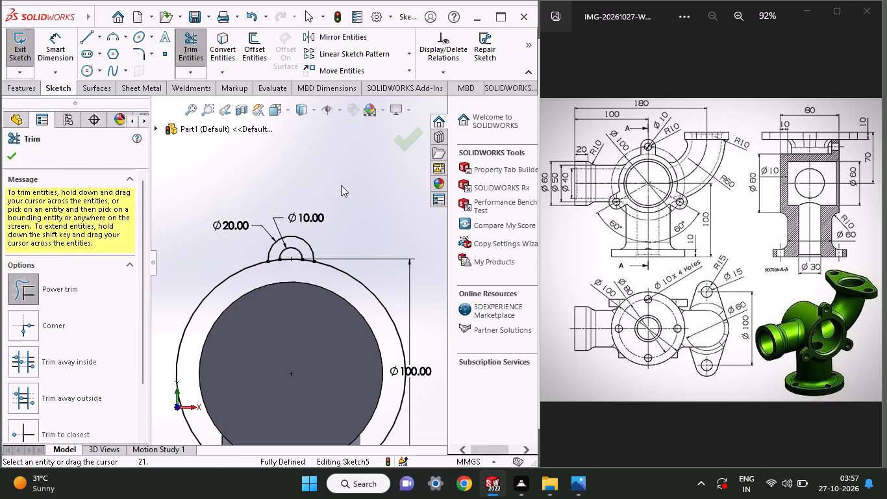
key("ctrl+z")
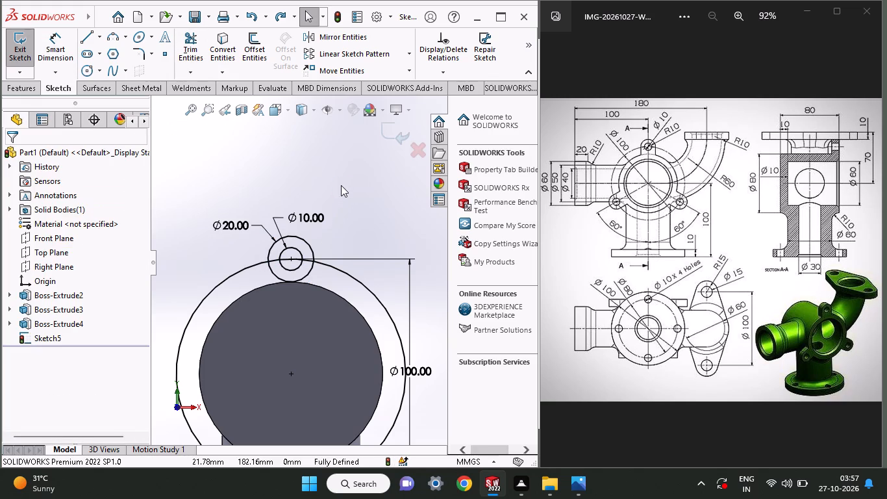
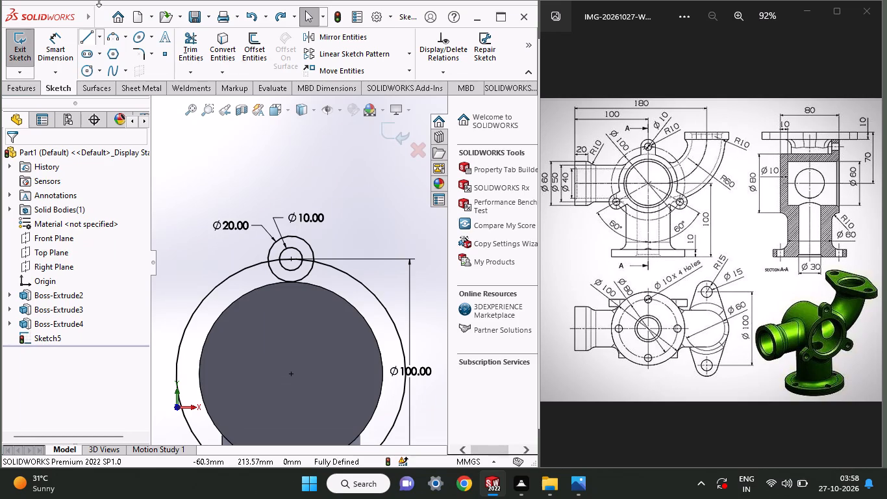
Sketch two vertical lines from the side points of the 20 mm circle down past the central cylinder's edge.
left_click(87, 39)
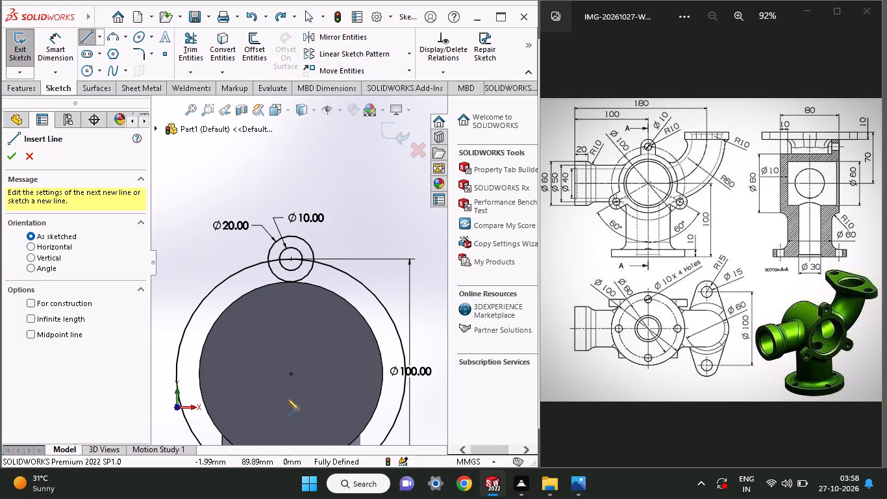
left_click(314, 259)
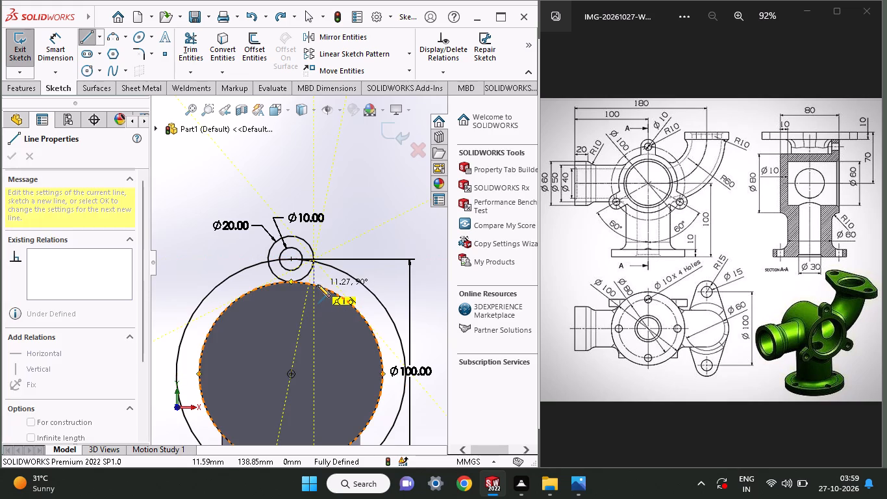
left_click(314, 305)
right_click(342, 239)
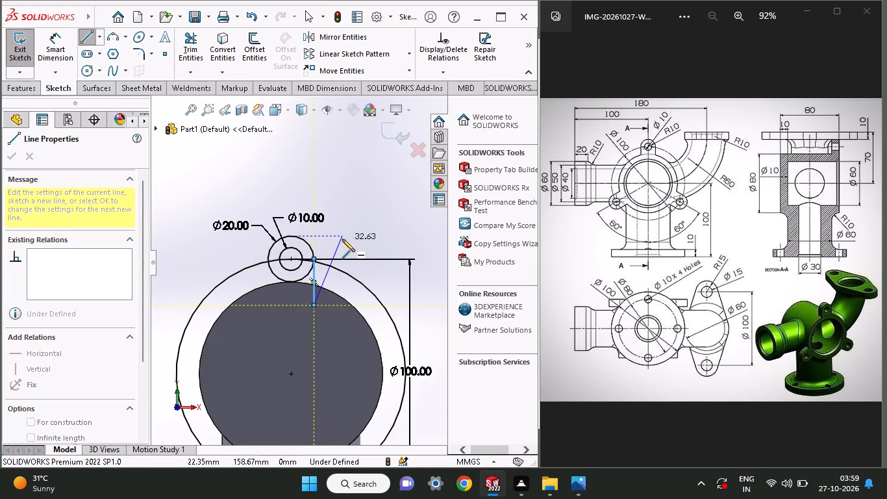
left_click(349, 246)
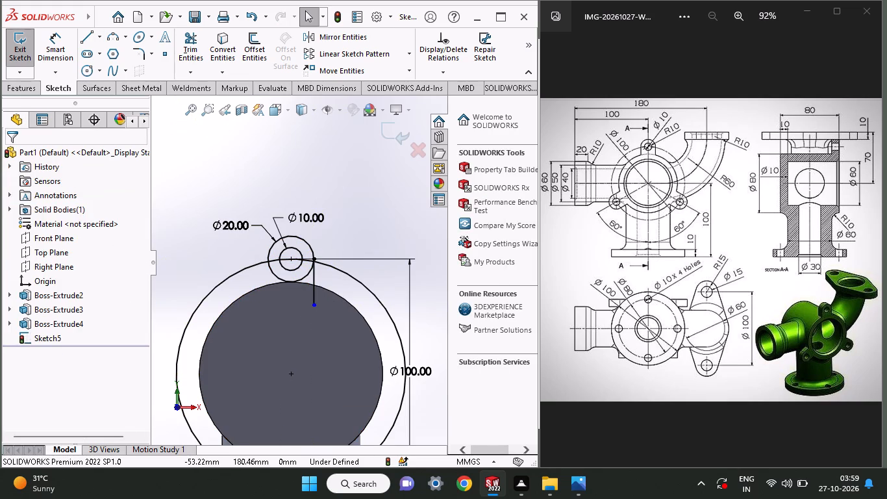
left_click(81, 34)
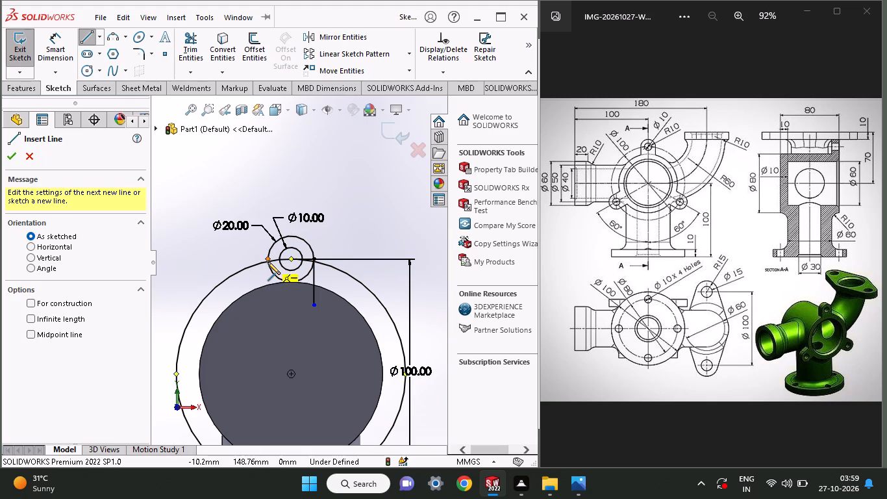
left_click(268, 262)
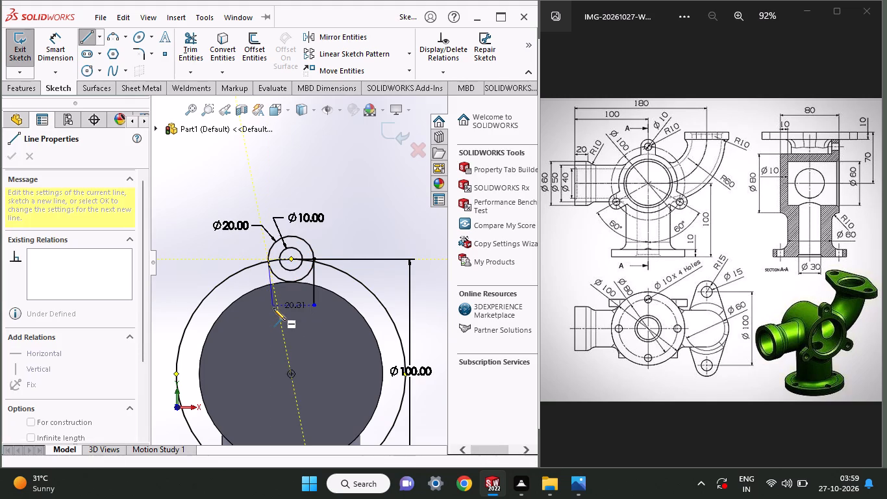
left_click(270, 308)
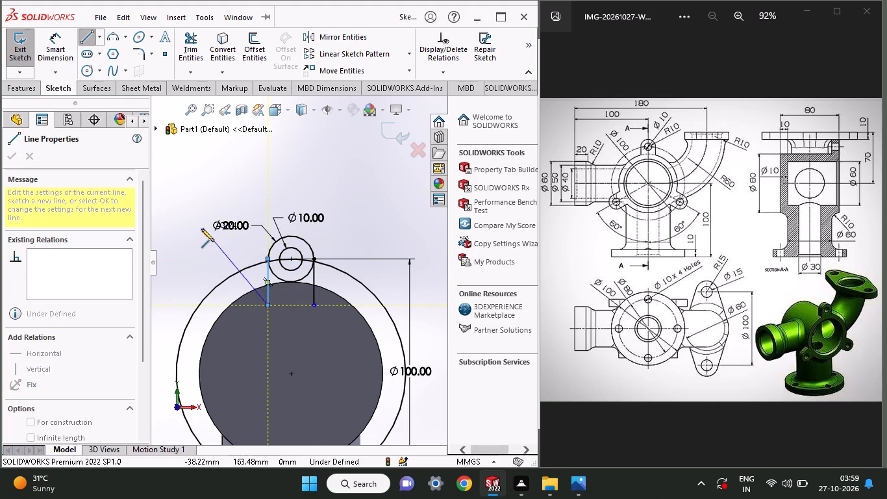
right_click(201, 229)
left_click(222, 240)
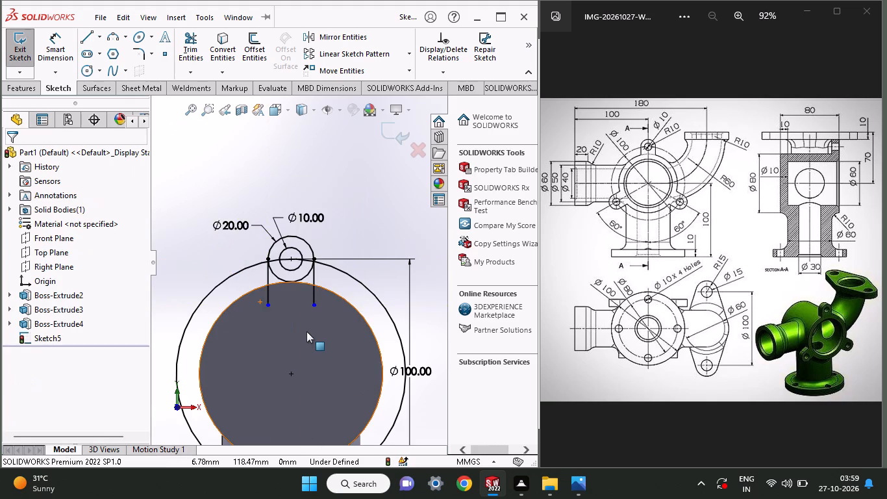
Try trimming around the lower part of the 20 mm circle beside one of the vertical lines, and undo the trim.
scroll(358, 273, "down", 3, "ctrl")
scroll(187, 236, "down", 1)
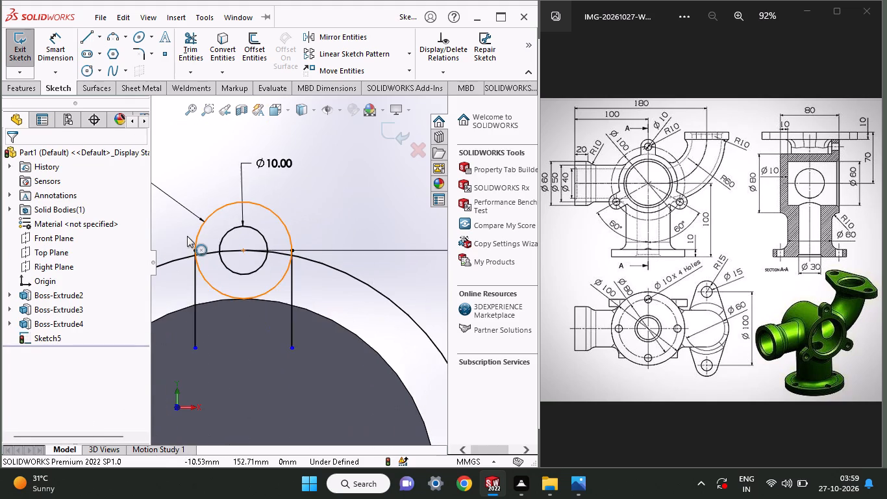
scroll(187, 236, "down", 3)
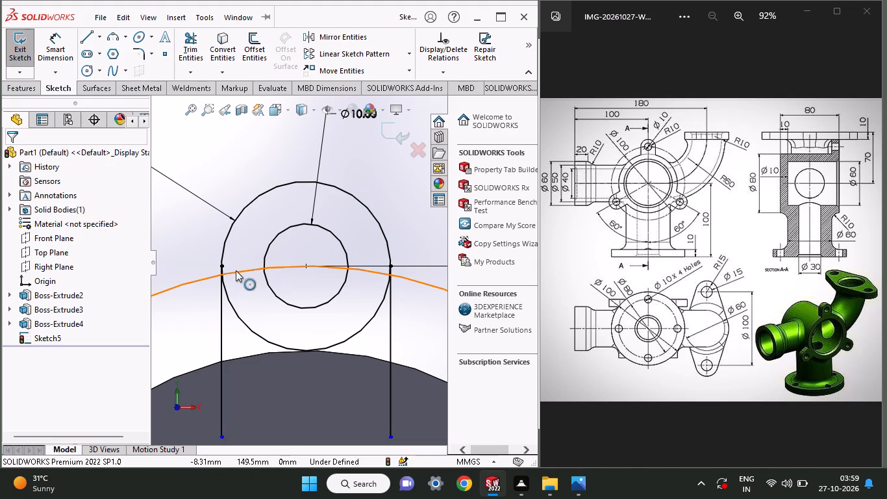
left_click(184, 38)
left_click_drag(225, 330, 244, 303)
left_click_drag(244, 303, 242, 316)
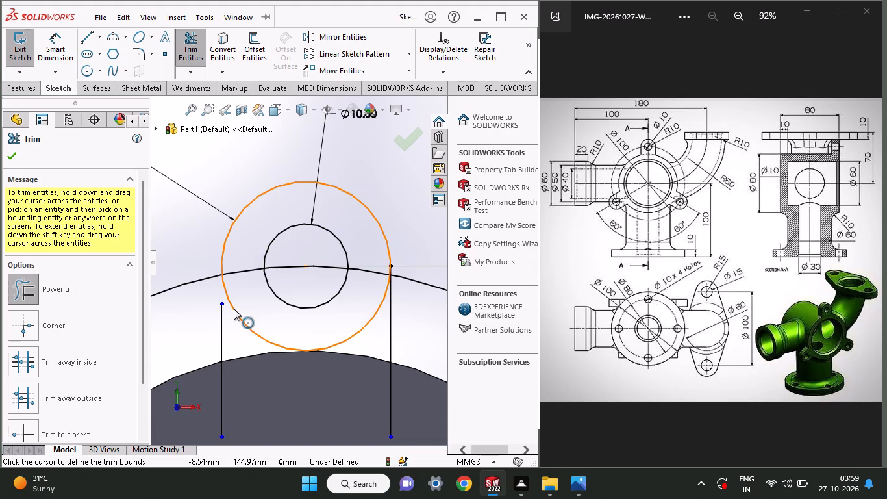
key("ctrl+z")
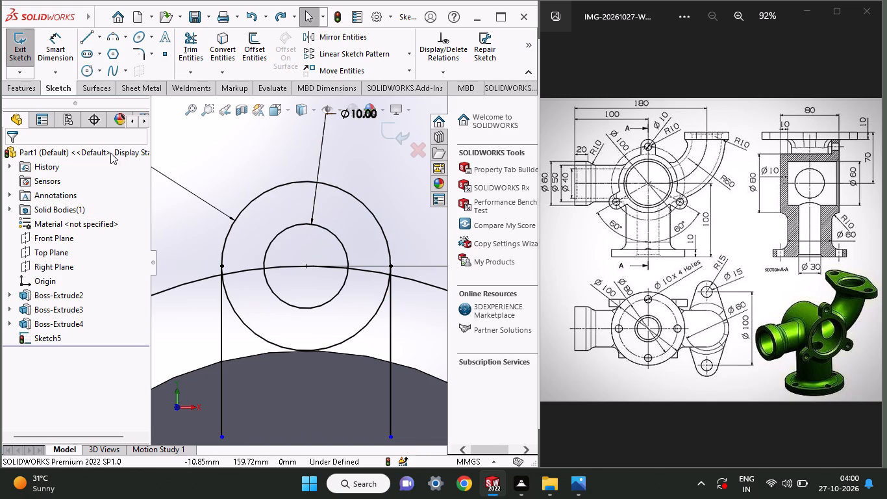
Trim away the lower half of the 20 mm circle and the 100 mm circle's arc between the two vertical lines.
left_click(189, 42)
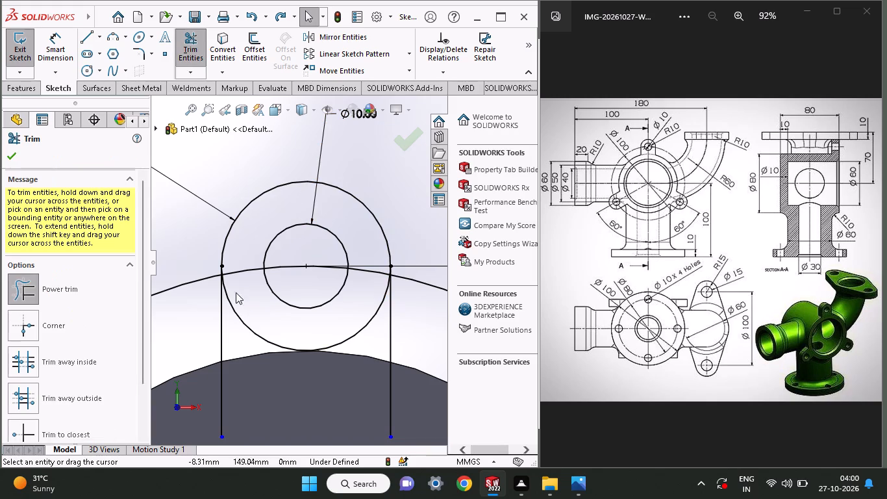
left_click_drag(249, 307, 239, 333)
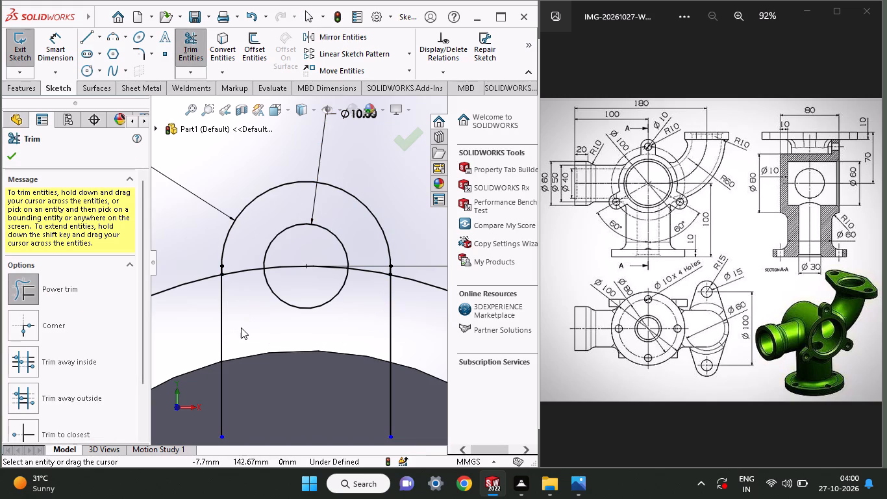
left_click_drag(247, 294, 248, 261)
left_click_drag(308, 275, 312, 256)
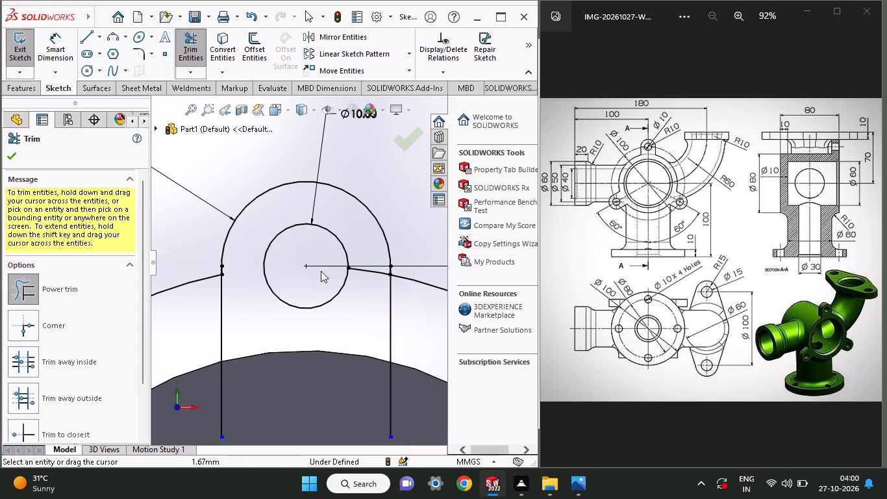
left_click_drag(355, 281, 362, 262)
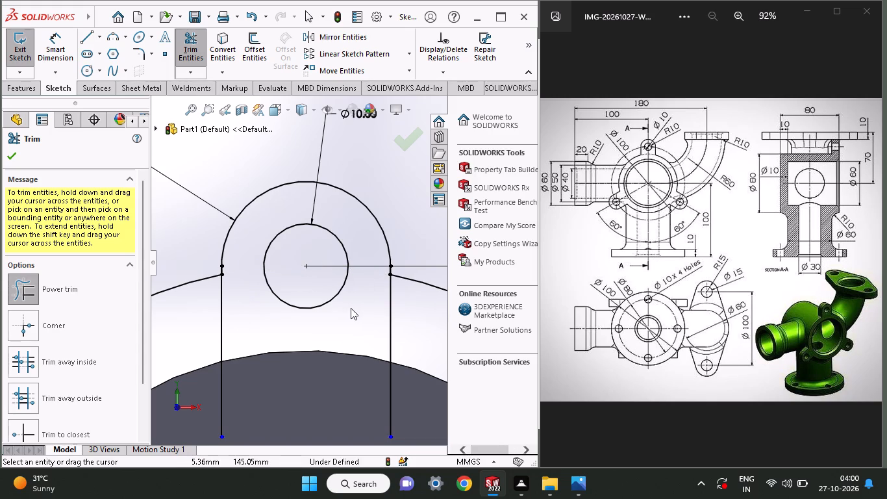
Sketch a circle centred on the central cylinder and matching its outer edge.
scroll(351, 308, "up", 7, "ctrl")
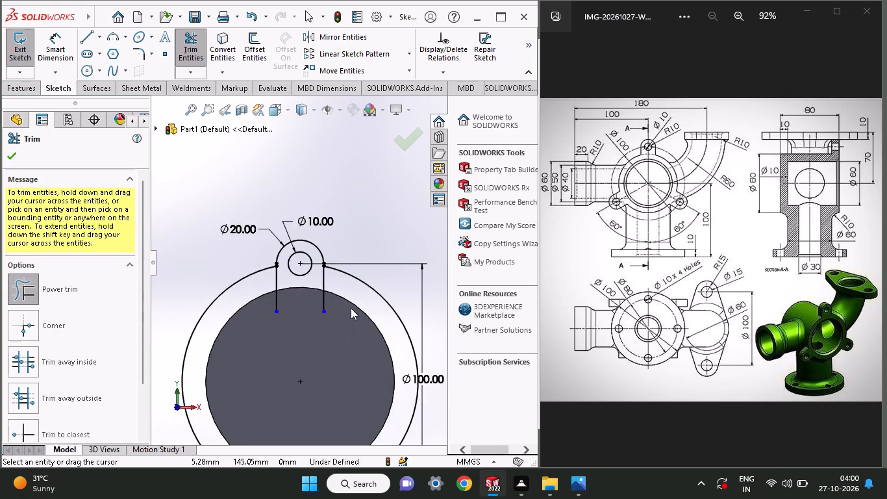
scroll(351, 308, "down", 1, "ctrl")
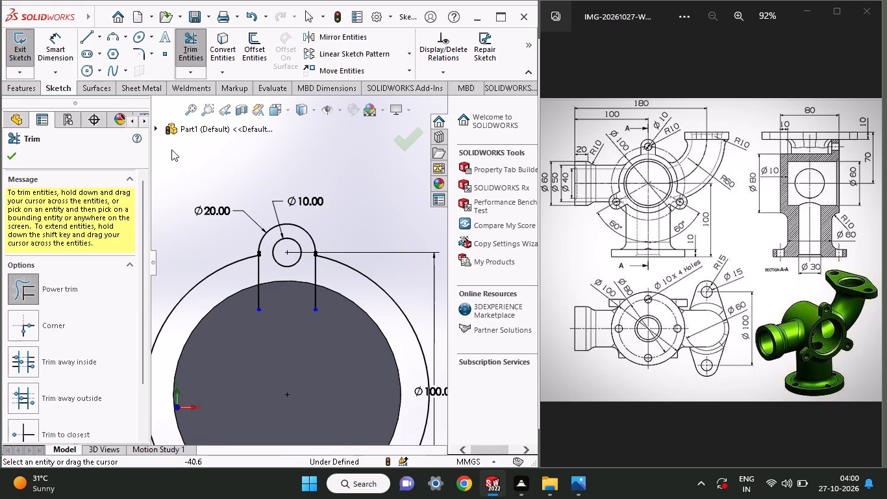
left_click(83, 66)
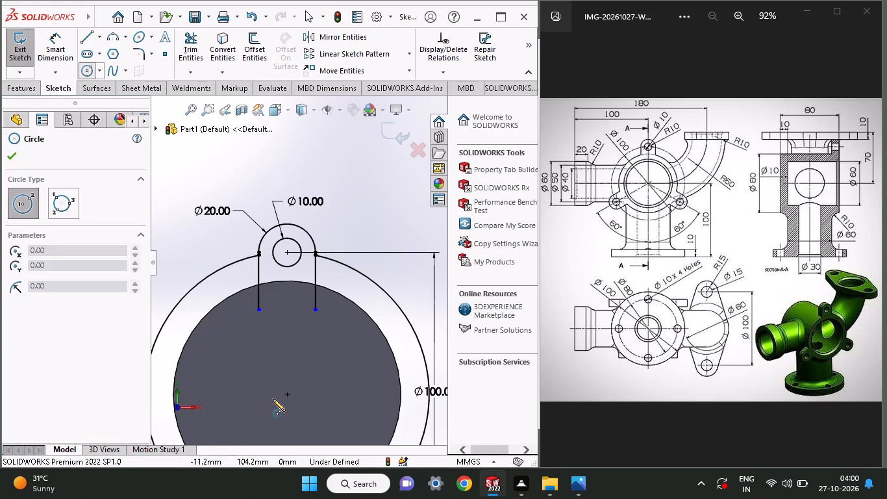
left_click(288, 395)
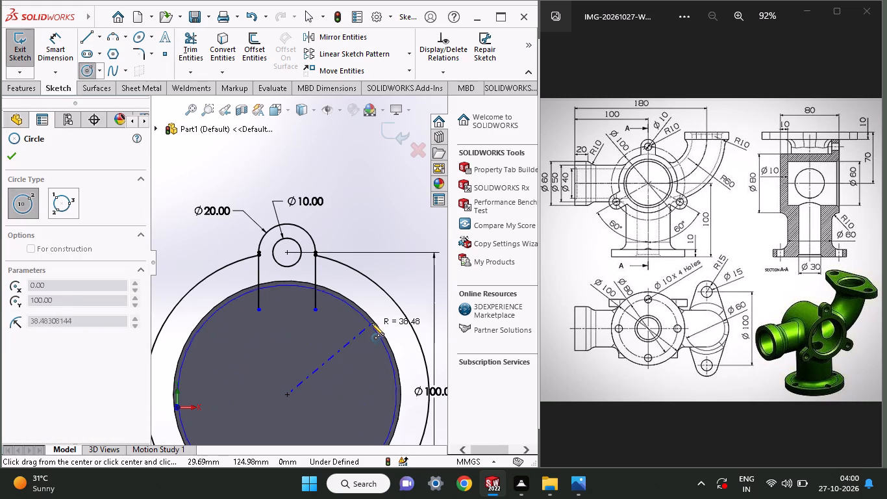
left_click(372, 322)
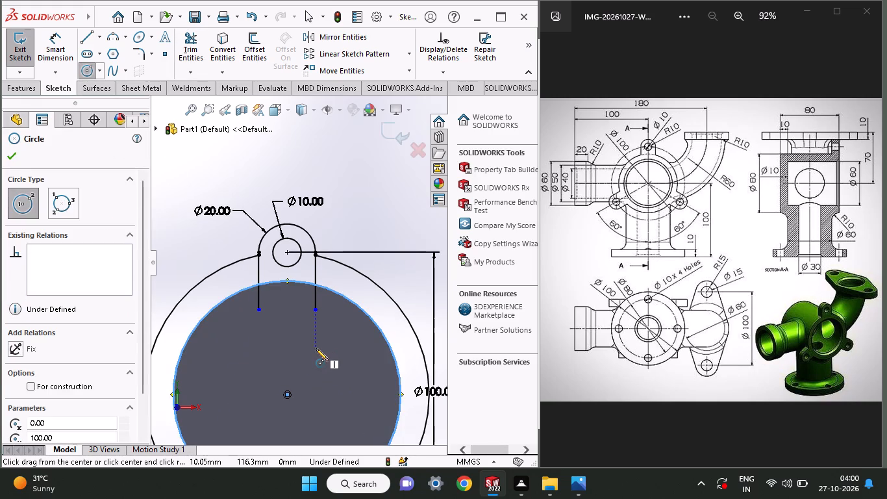
Trim off the lower ends of both vertical lines inside the circle on the cylinder's edge.
scroll(316, 348, "down", 3)
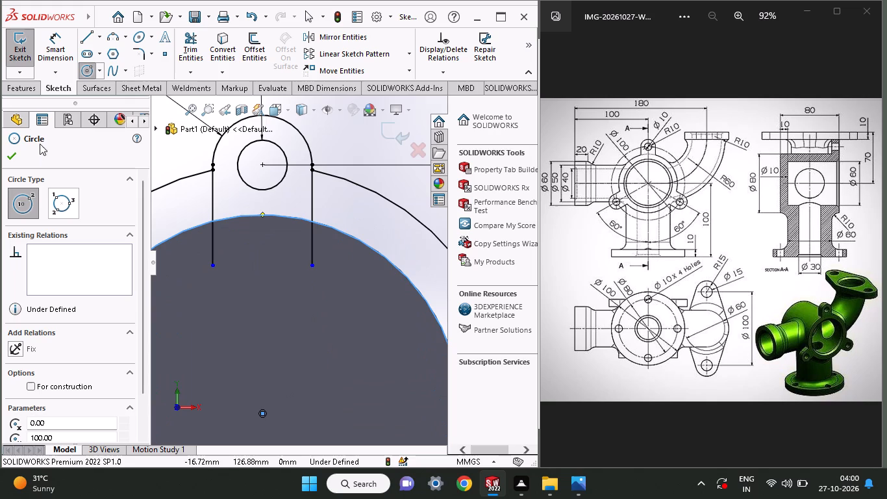
left_click(194, 51)
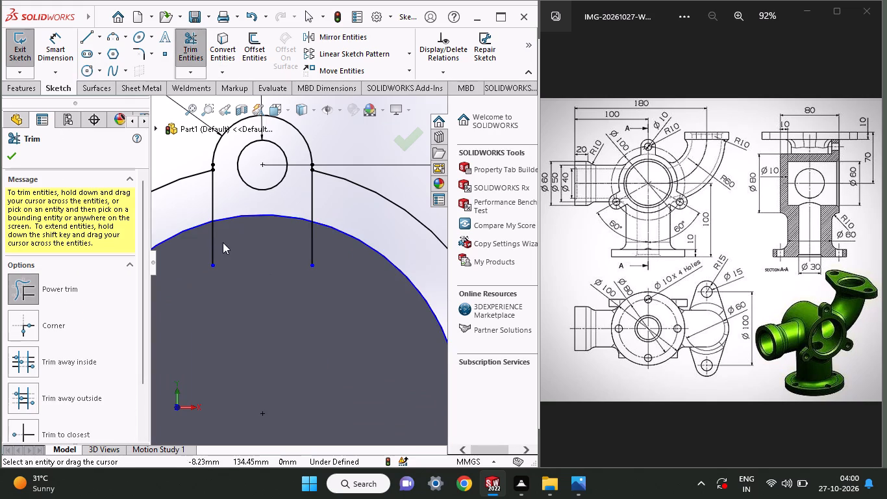
left_click_drag(224, 242, 199, 257)
left_click_drag(316, 250, 278, 247)
left_click_drag(298, 255, 303, 231)
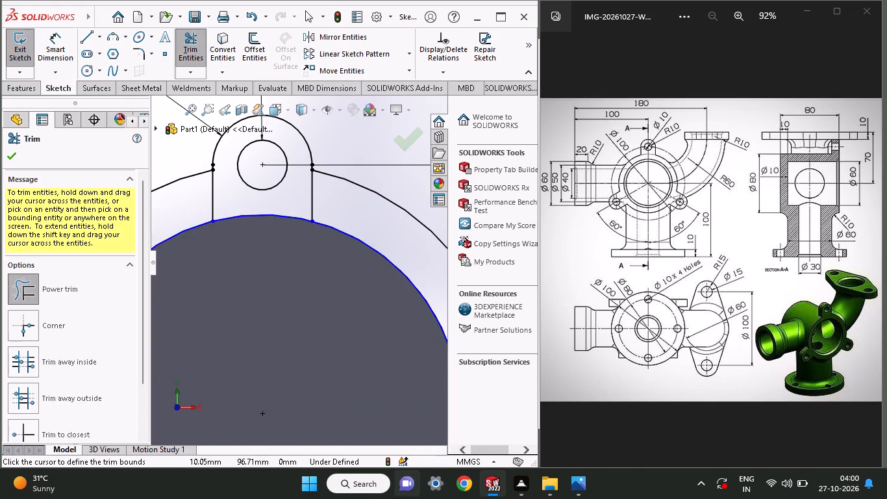
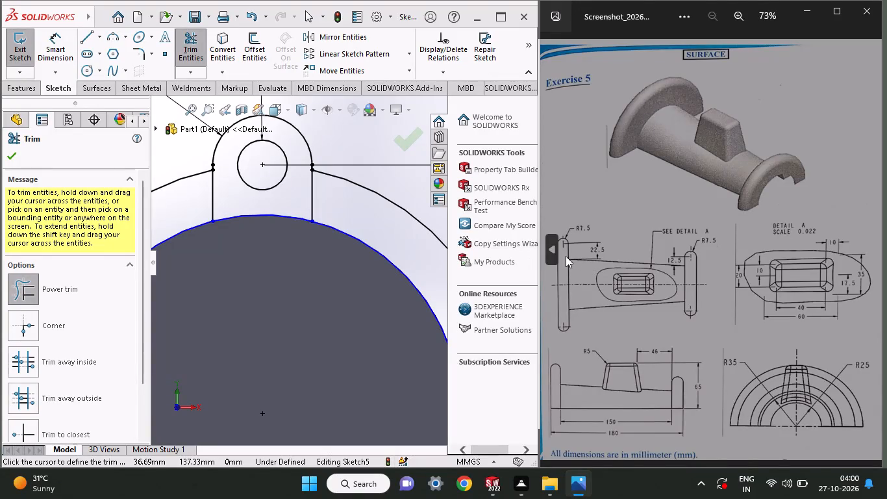
Bring back the pipe fitting's reference drawing in the image viewer.
left_click(554, 249)
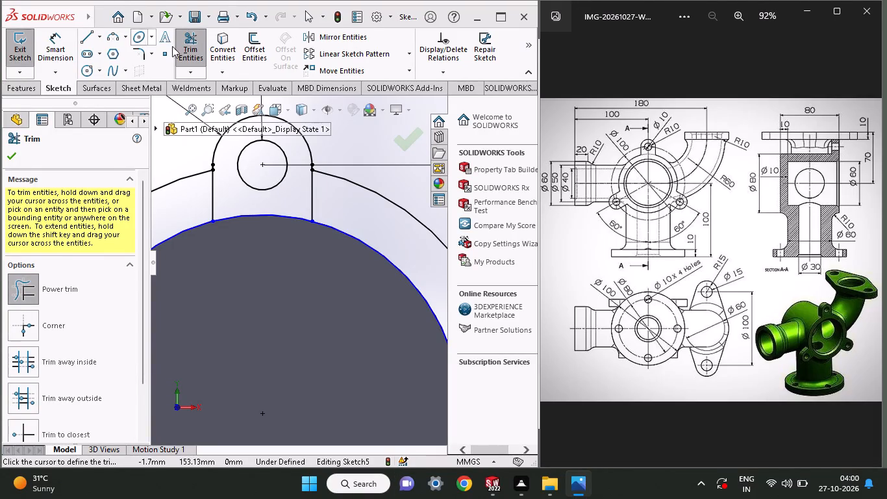
Trim away the remaining 100 mm circle arc and the cylinder-edge circle outside the lug, leaving a closed lug profile.
left_click(194, 44)
left_click_drag(173, 160, 168, 192)
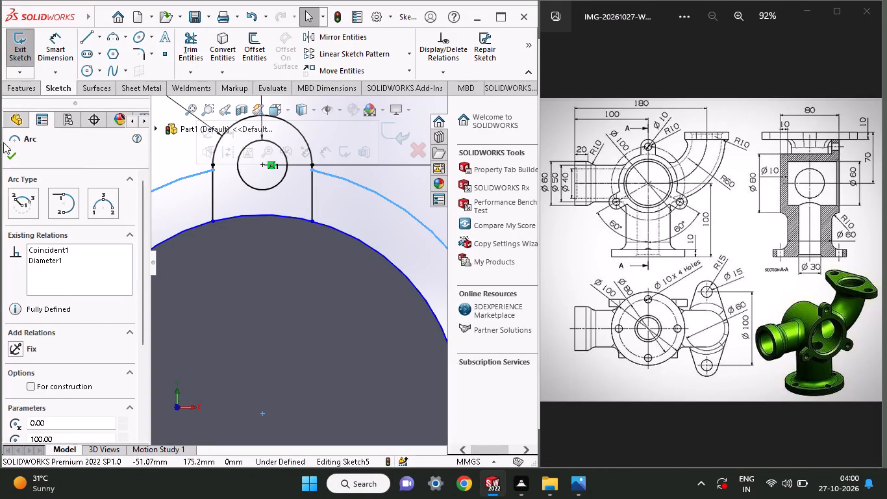
left_click(152, 143)
left_click(186, 45)
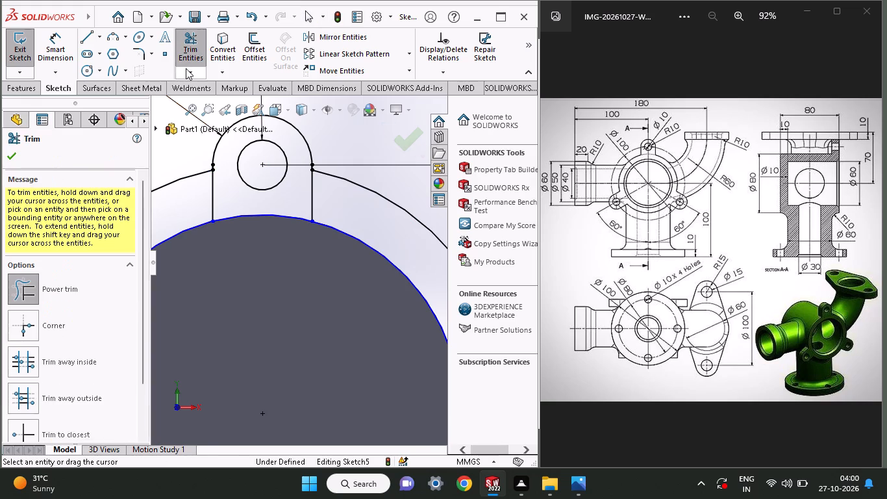
left_click_drag(178, 153, 176, 184)
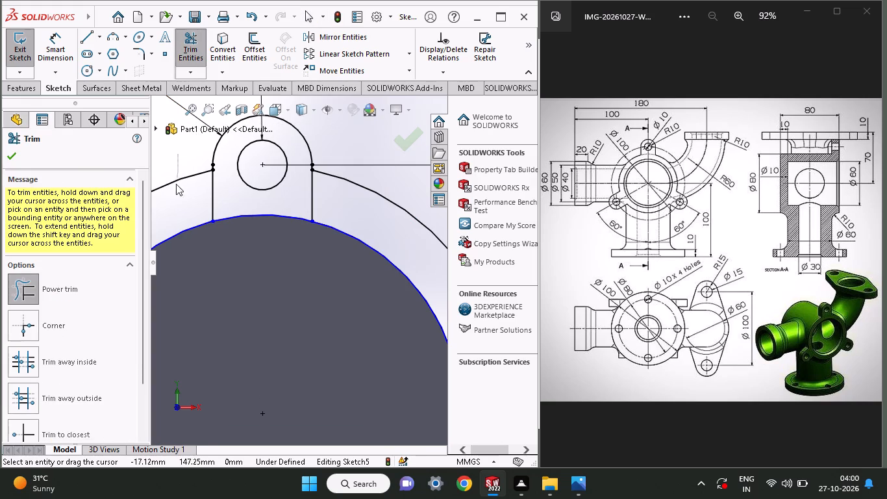
left_click_drag(176, 184, 171, 199)
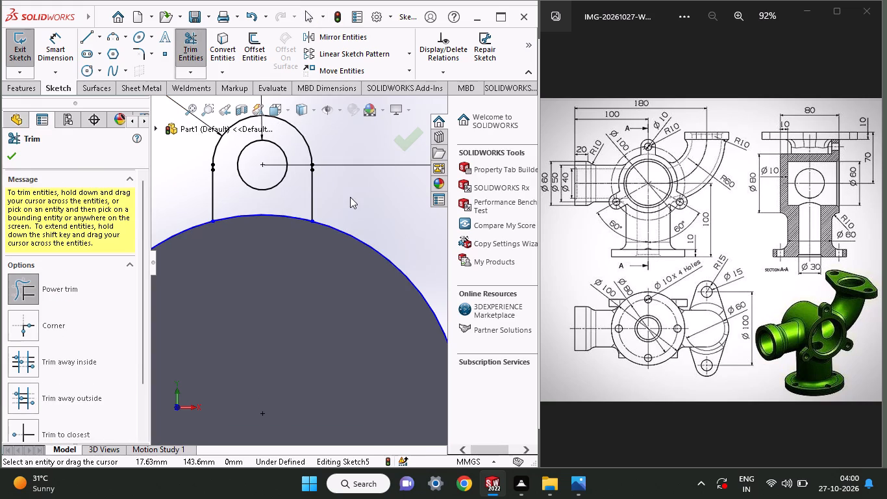
left_click_drag(350, 197, 337, 266)
left_click_drag(162, 201, 160, 261)
left_click(14, 151)
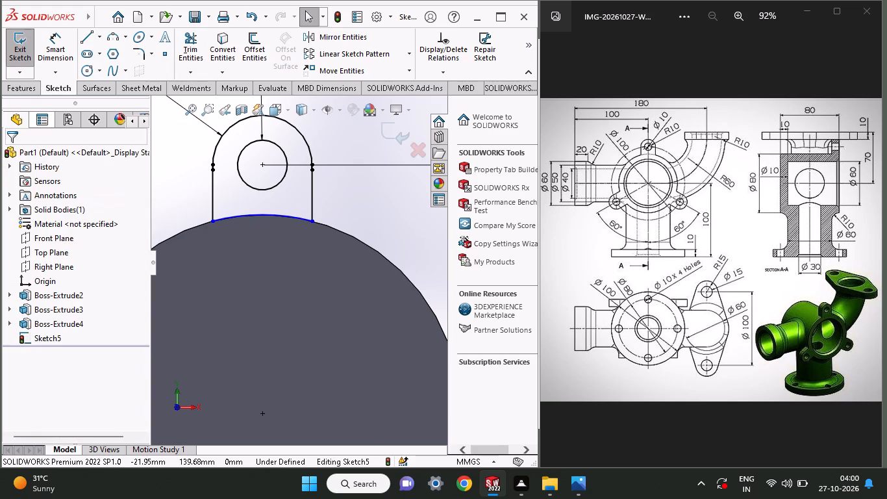
Extrude the lug region around the 10 mm hole as a Blind boss, 10 mm deep, with the direction reversed along the cylinder.
left_click(33, 84)
left_click(32, 44)
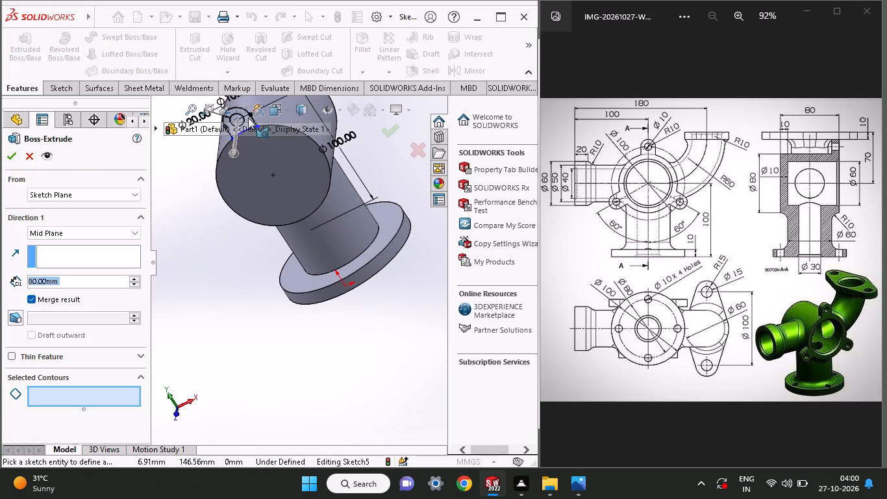
scroll(255, 211, "up", 2, "ctrl")
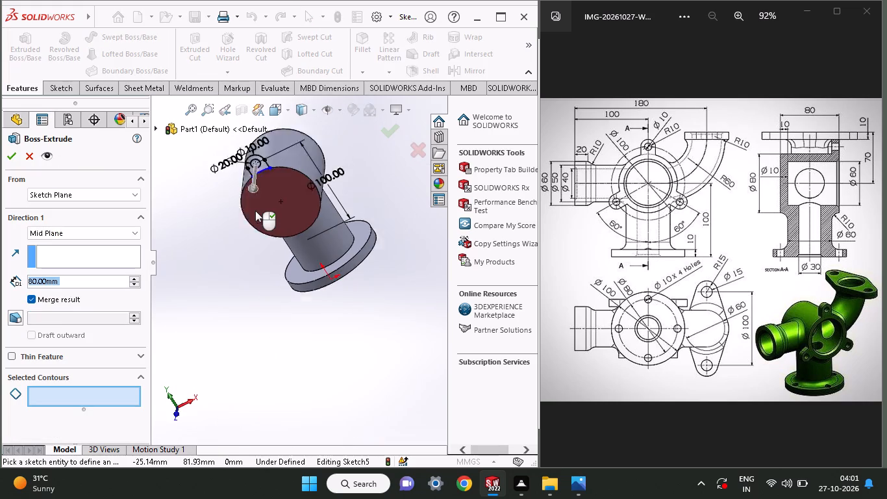
scroll(255, 211, "up", 2, "ctrl")
scroll(288, 188, "down", 7, "ctrl")
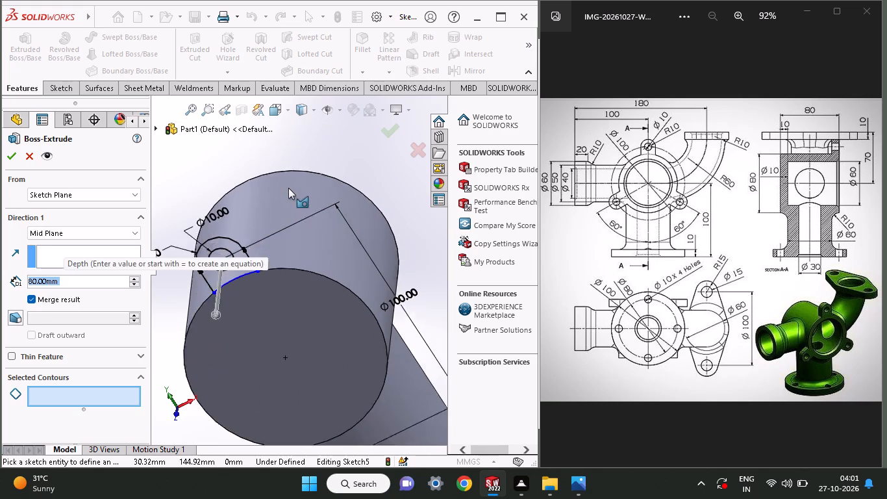
scroll(288, 188, "down", 1, "ctrl")
left_click(222, 294)
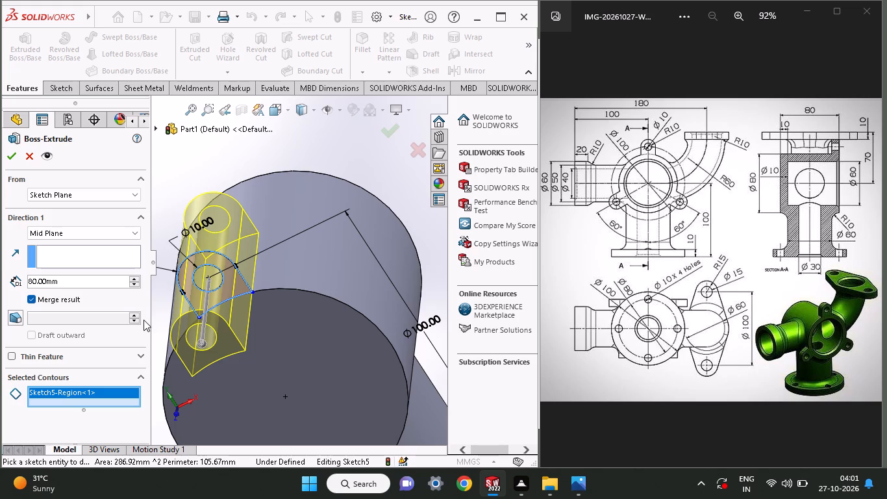
left_click(125, 233)
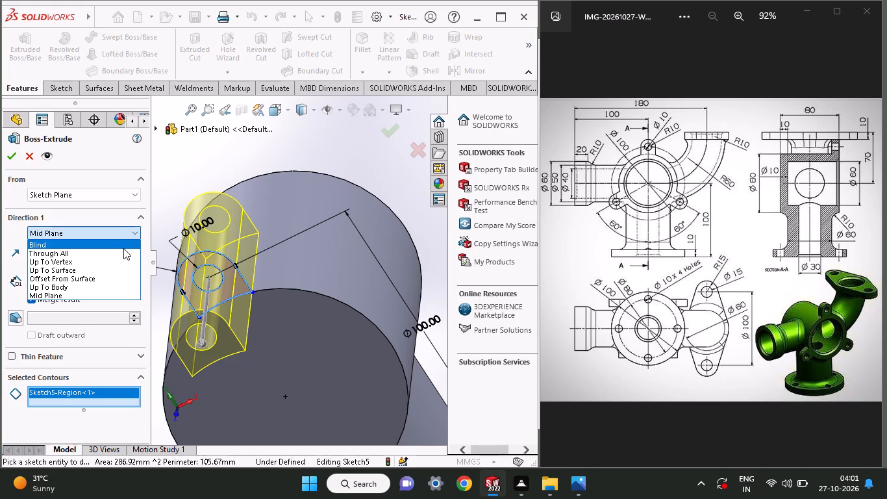
left_click(123, 248)
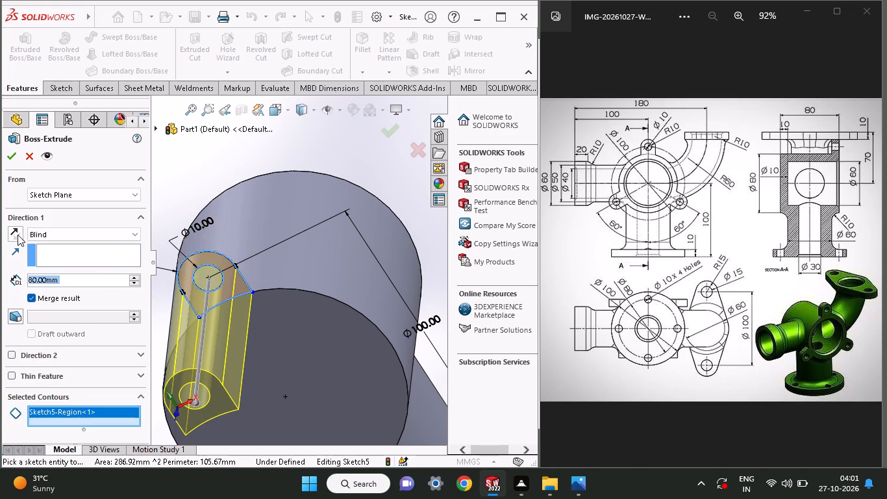
left_click(18, 235)
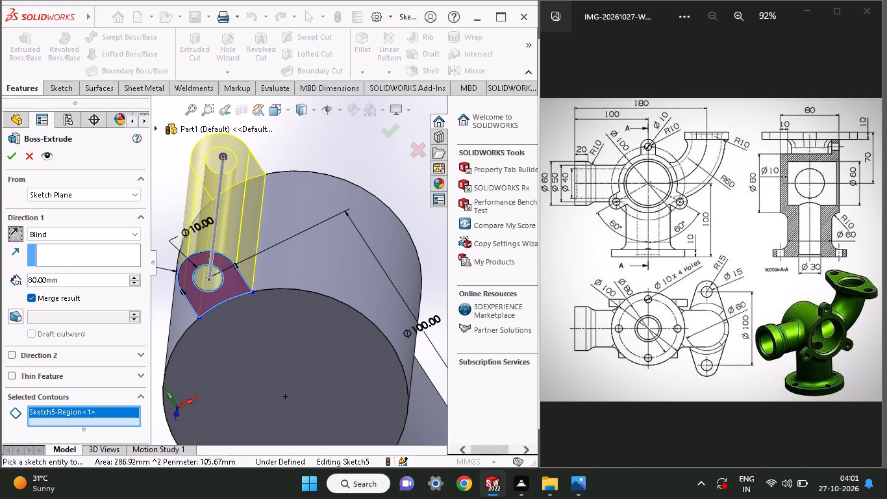
left_click_drag(58, 278, 0, 275)
key("1")
key("Return")
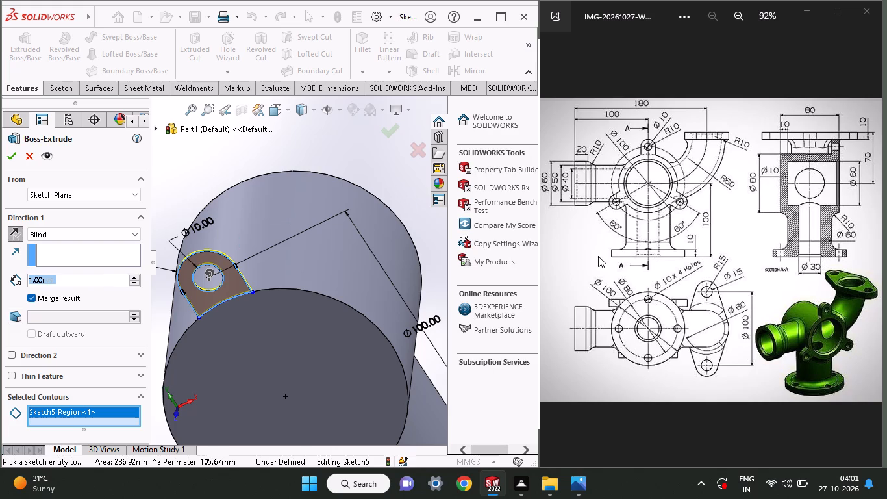
type("10")
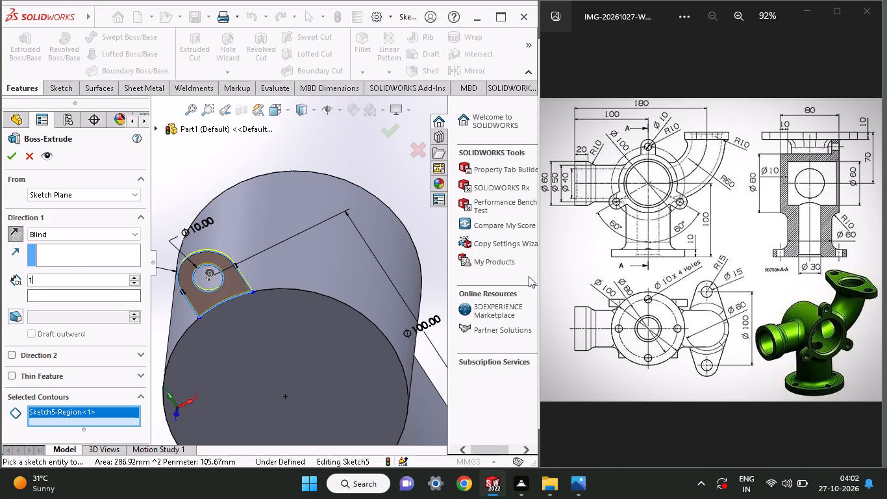
key("Return")
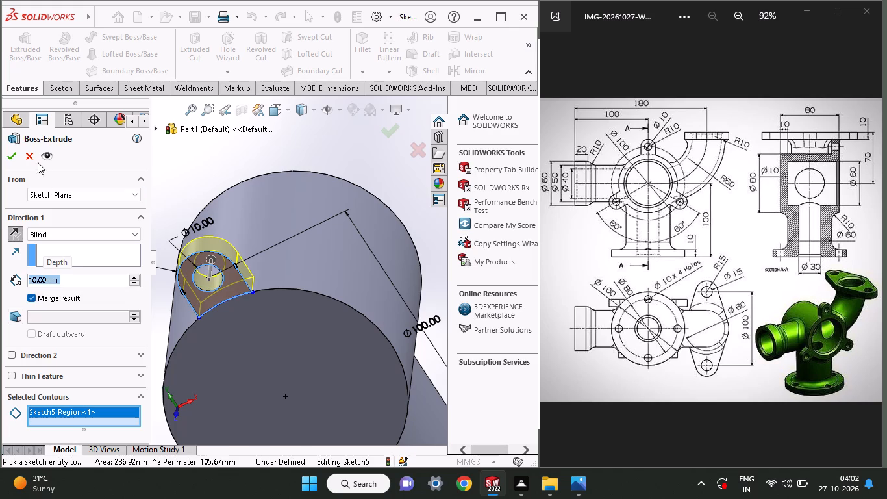
left_click(9, 152)
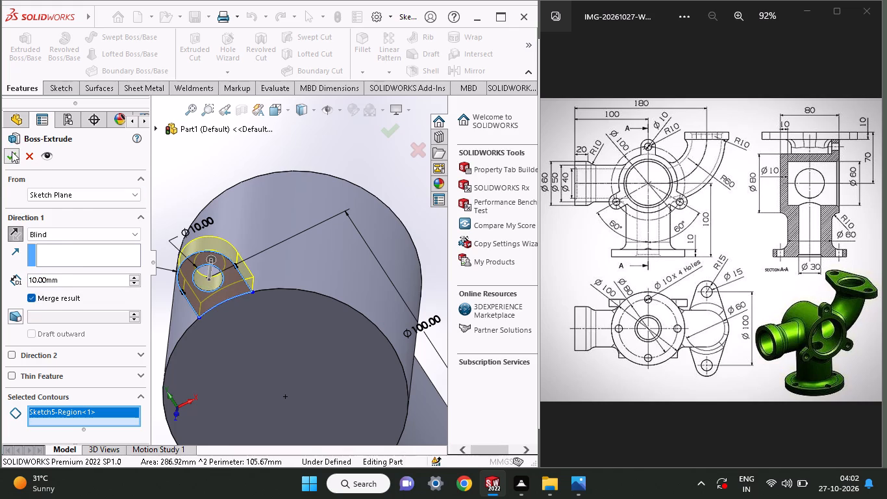
In a new sketch on the central cylinder's lug-side end face, draw a line about 50 mm long from its centre, sloping down toward +X at 45°.
middle_click_drag(294, 248, 305, 194)
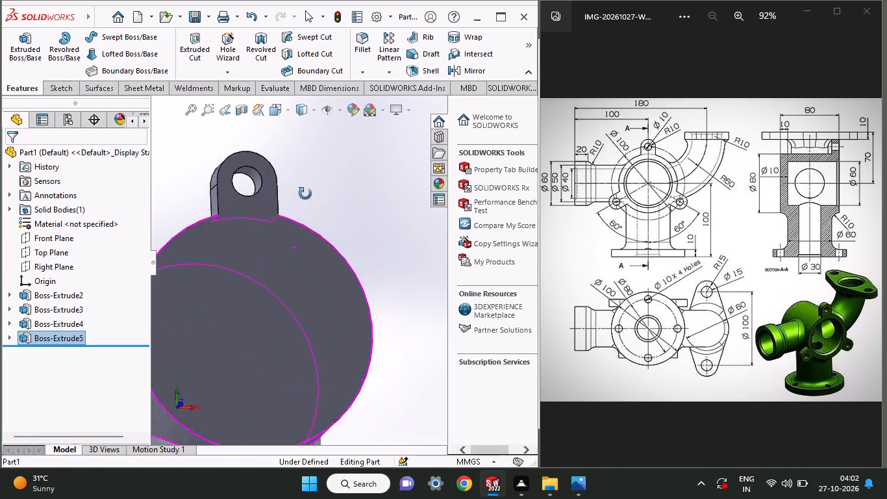
middle_click_drag(305, 194, 355, 194)
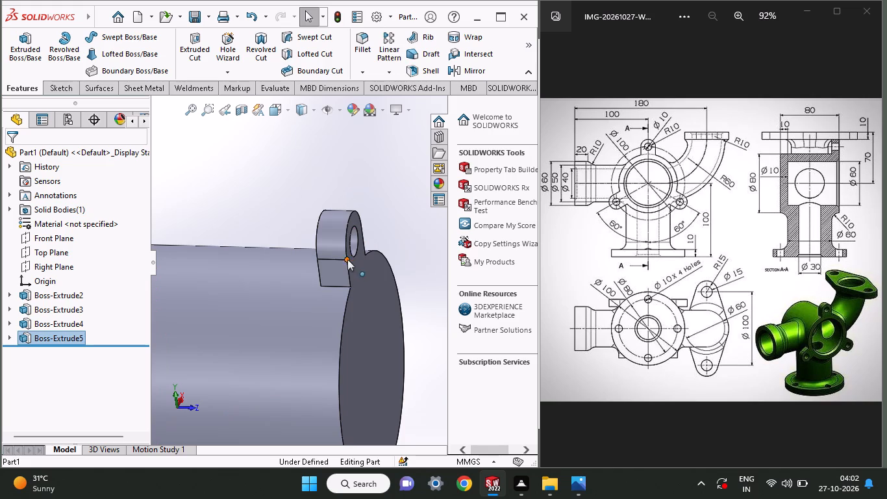
middle_click_drag(282, 315, 143, 142)
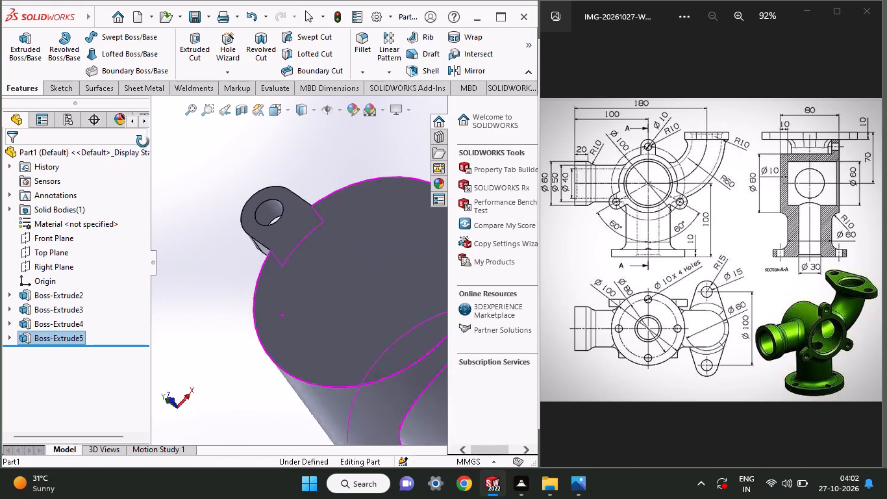
middle_click_drag(143, 142, 256, 54)
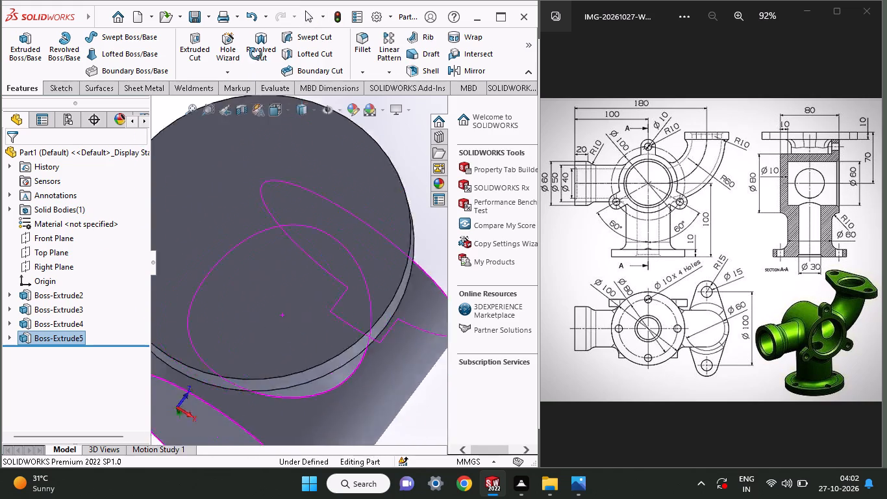
middle_click_drag(256, 54, 182, 155)
left_click(269, 366)
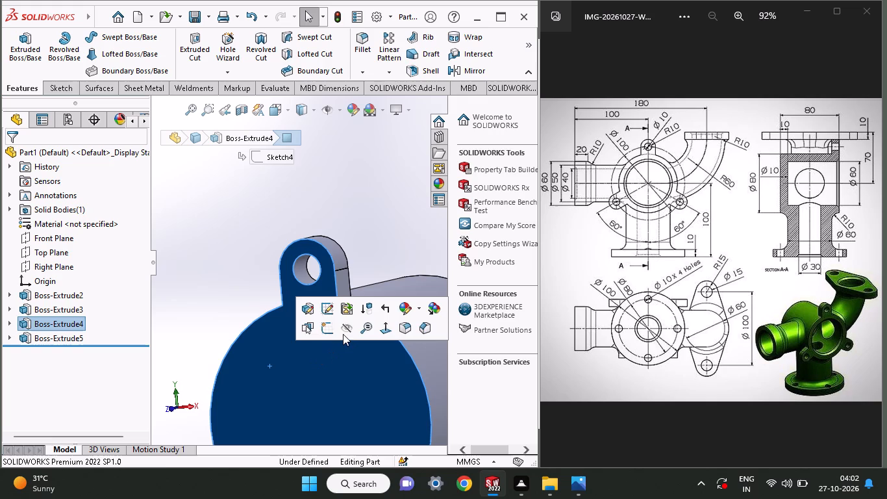
left_click(330, 333)
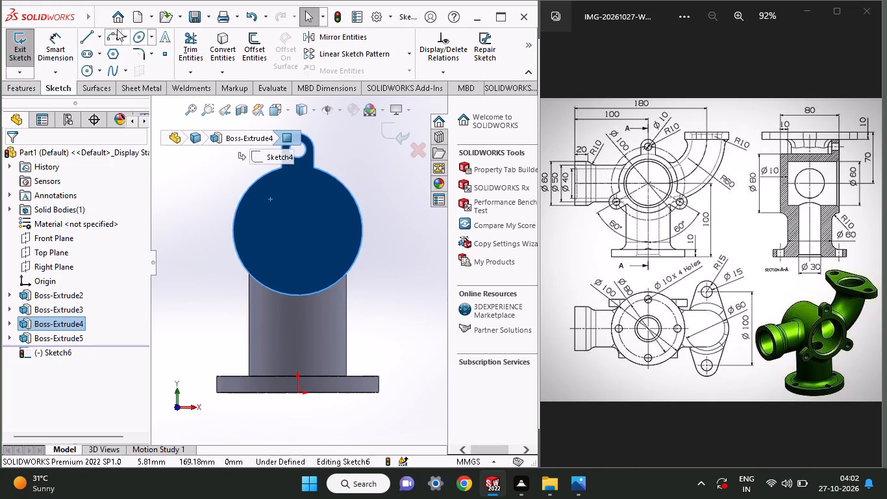
left_click(82, 36)
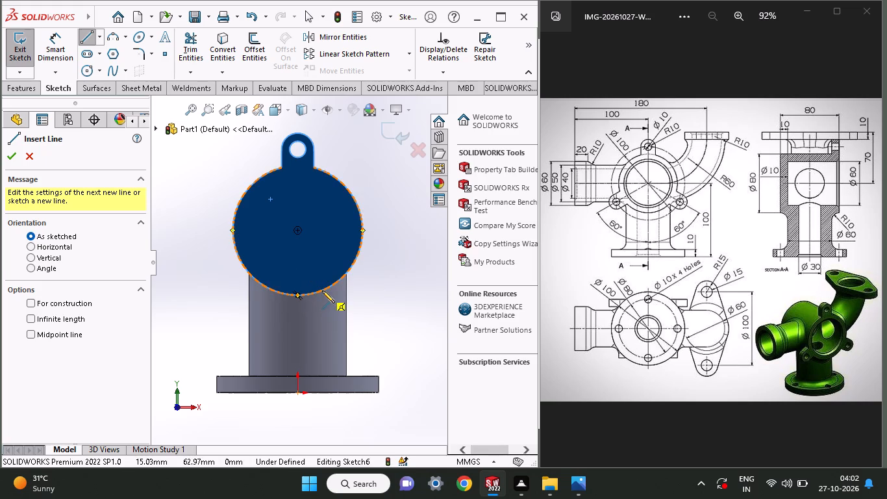
left_click(296, 230)
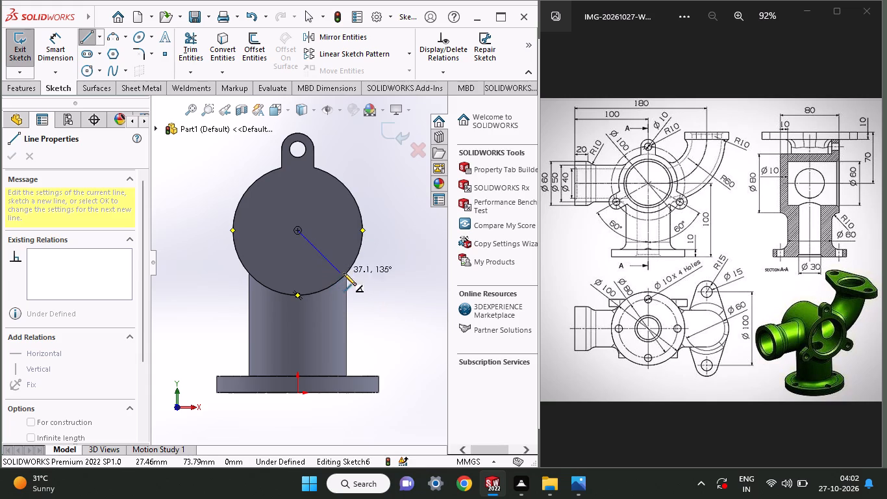
left_click(355, 289)
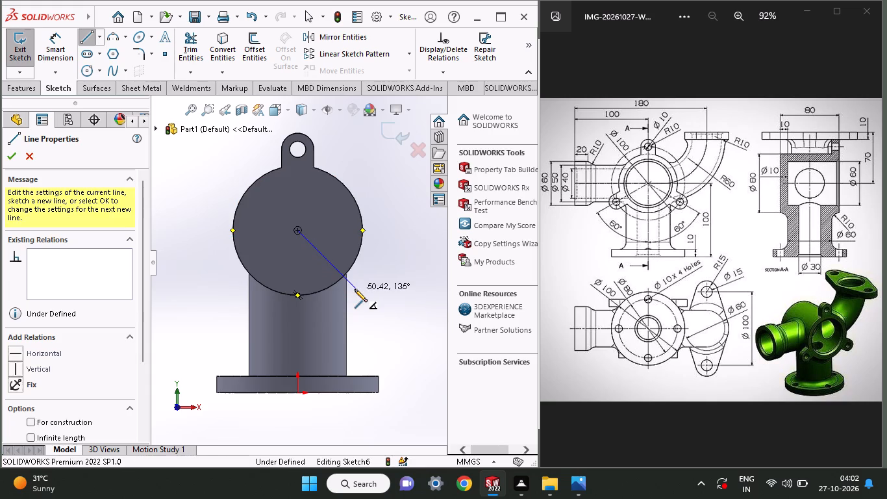
right_click(357, 260)
left_click(369, 266)
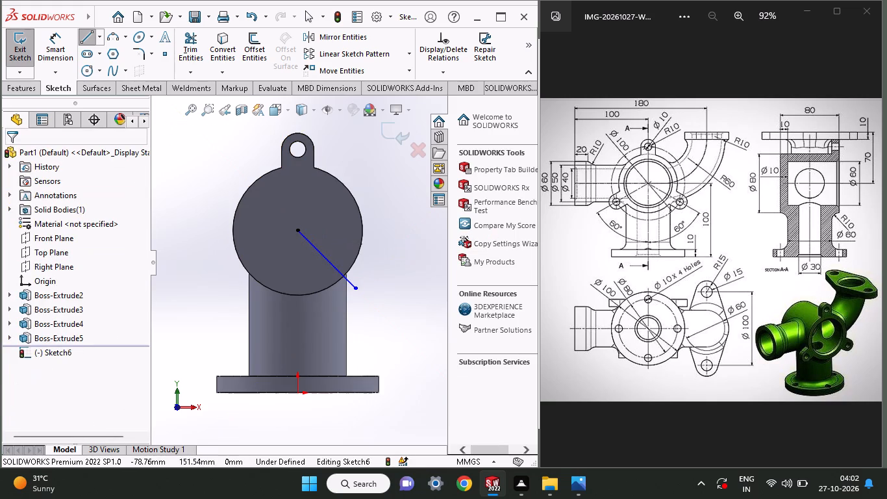
Sketch a horizontal line about 65 mm long from the cylinder's centre toward +X.
left_click(86, 35)
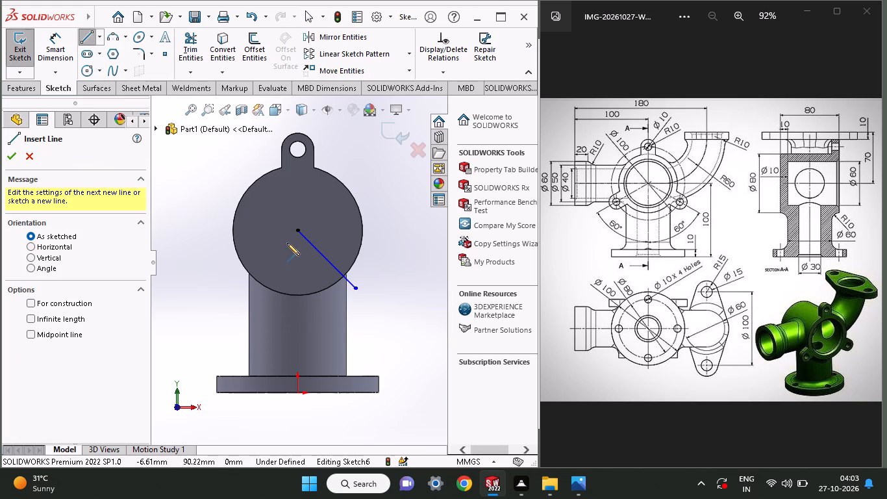
left_click(299, 230)
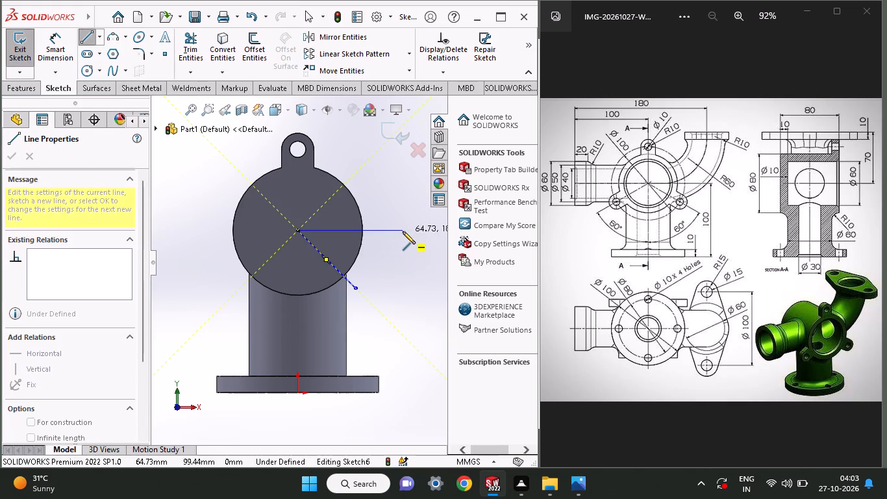
left_click(403, 231)
right_click(386, 264)
left_click(400, 270)
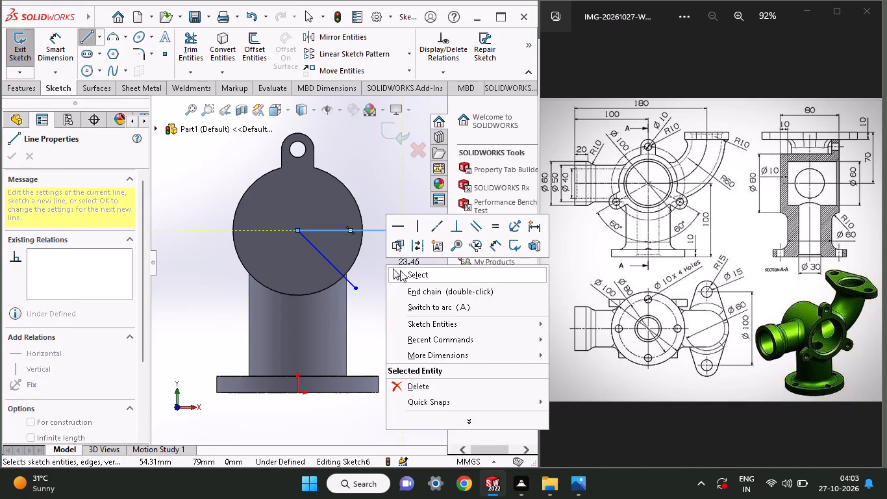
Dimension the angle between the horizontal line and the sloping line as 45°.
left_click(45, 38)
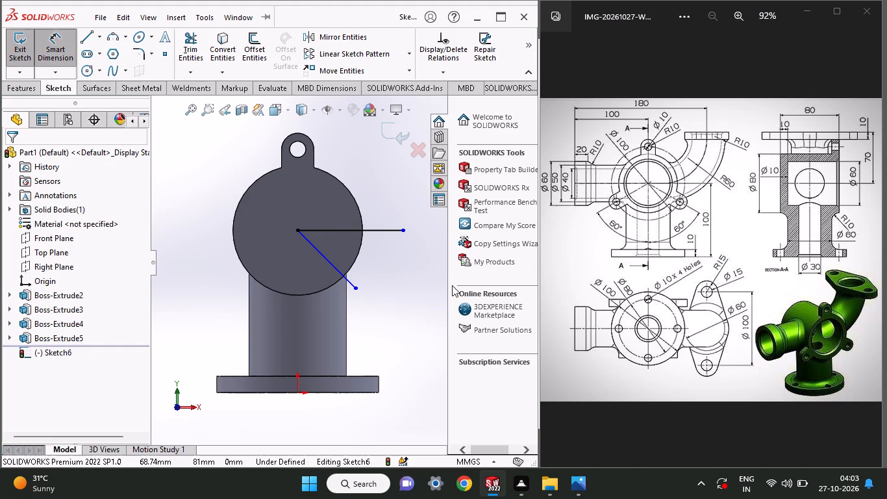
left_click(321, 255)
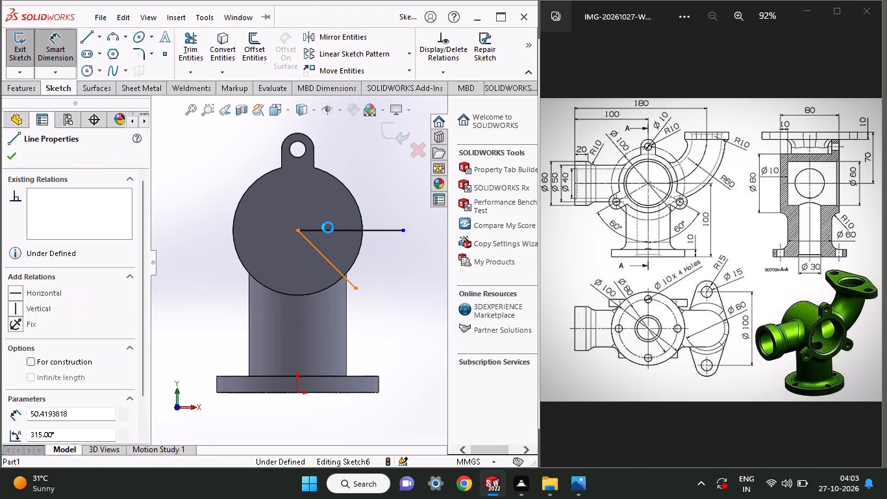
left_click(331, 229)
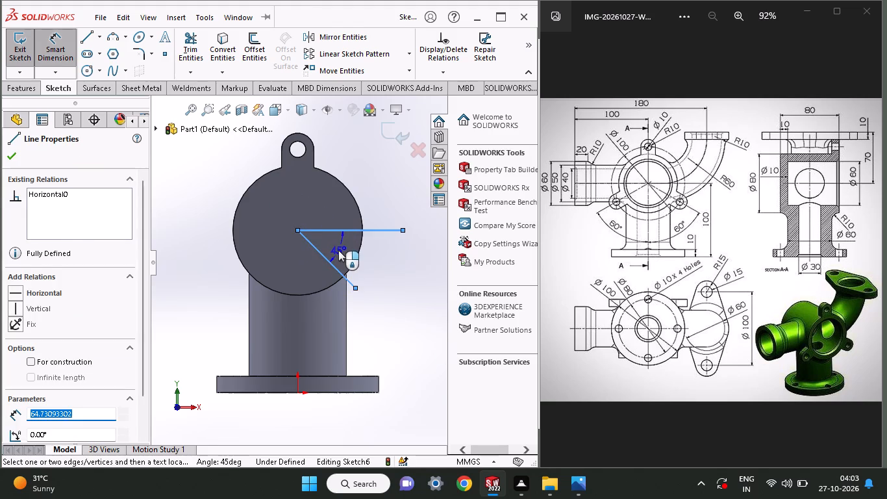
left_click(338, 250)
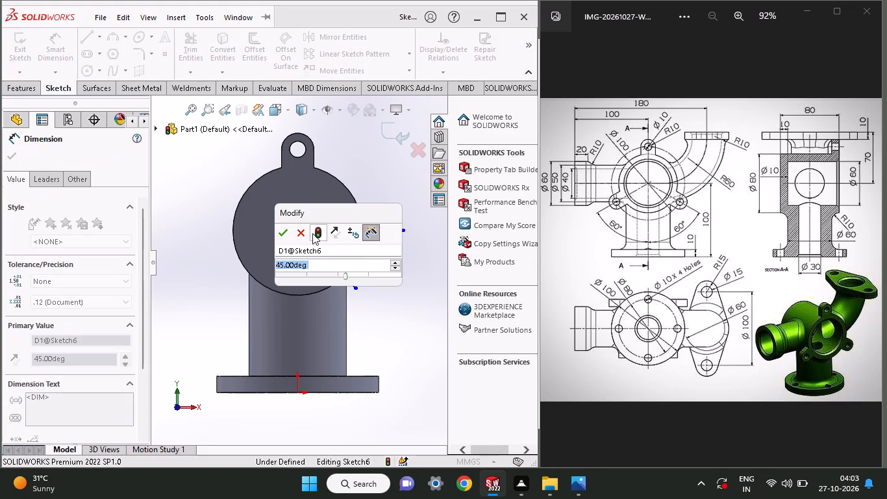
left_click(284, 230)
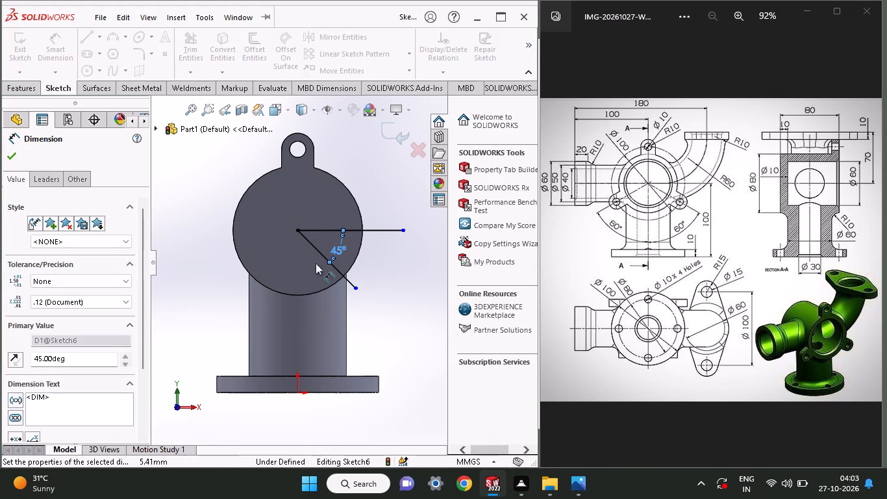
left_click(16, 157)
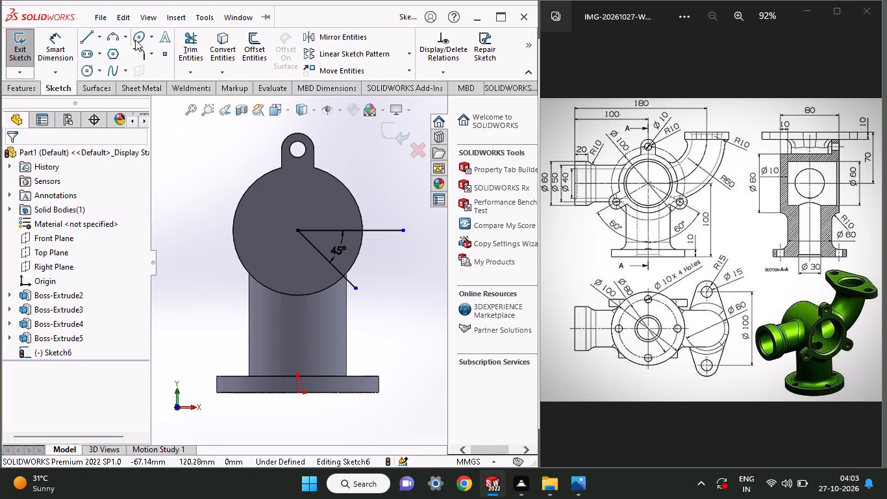
Trim away the horizontal line drawn from the cylinder's centre, keeping the sloping line.
left_click(195, 54)
left_click_drag(380, 205, 369, 240)
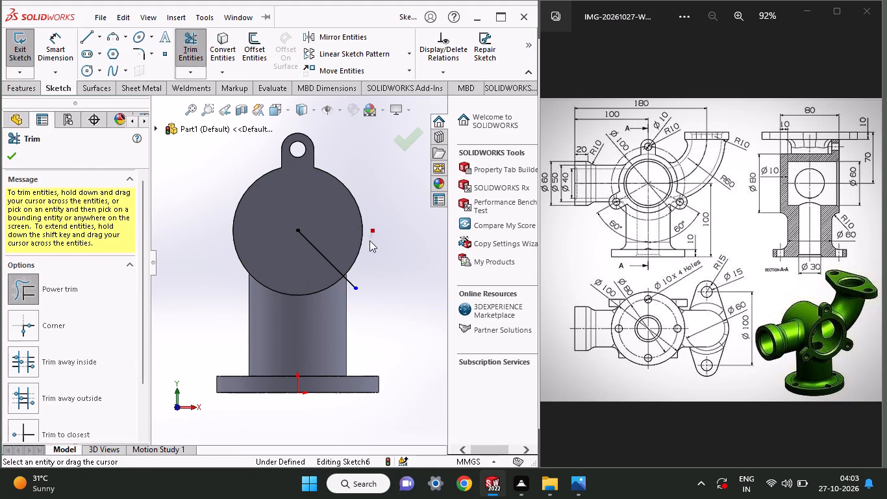
left_click_drag(369, 240, 368, 243)
left_click(17, 155)
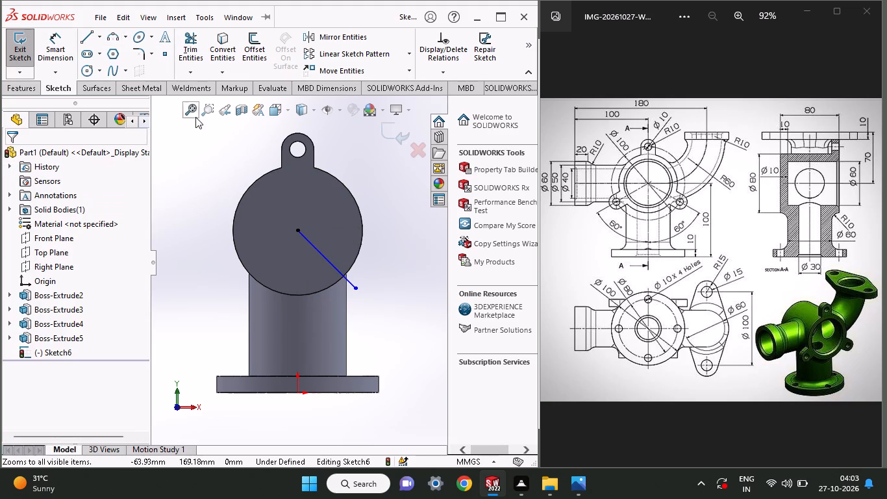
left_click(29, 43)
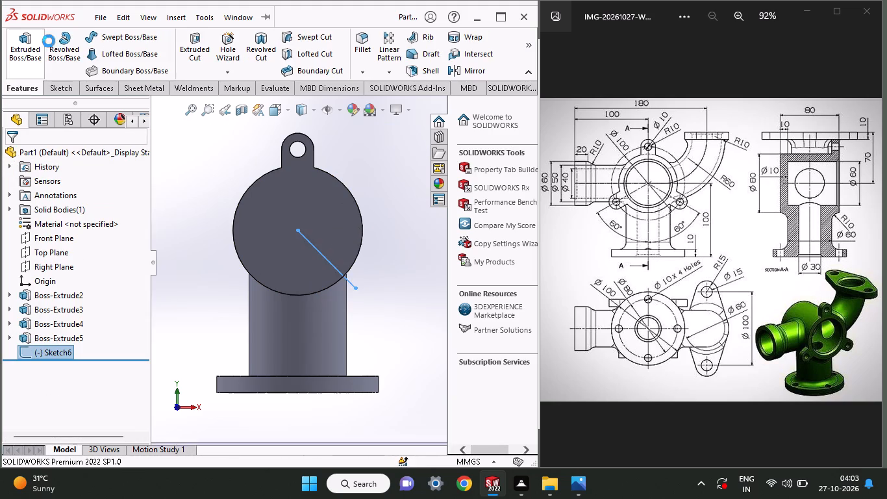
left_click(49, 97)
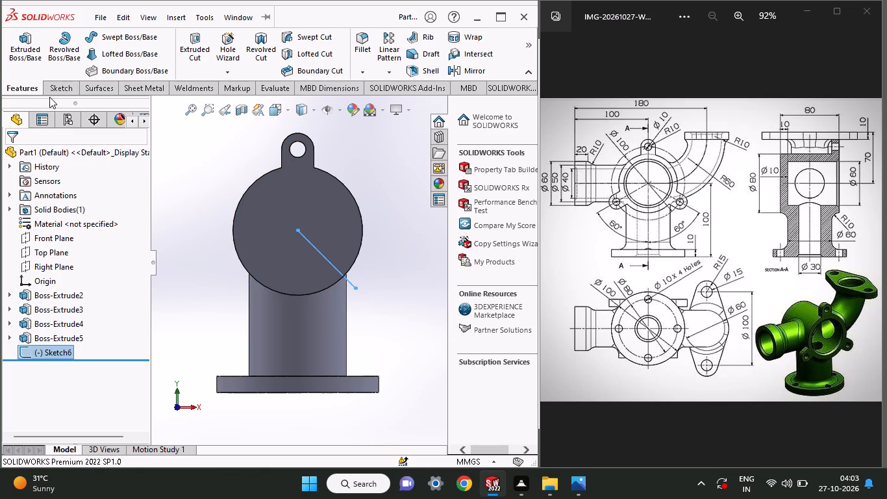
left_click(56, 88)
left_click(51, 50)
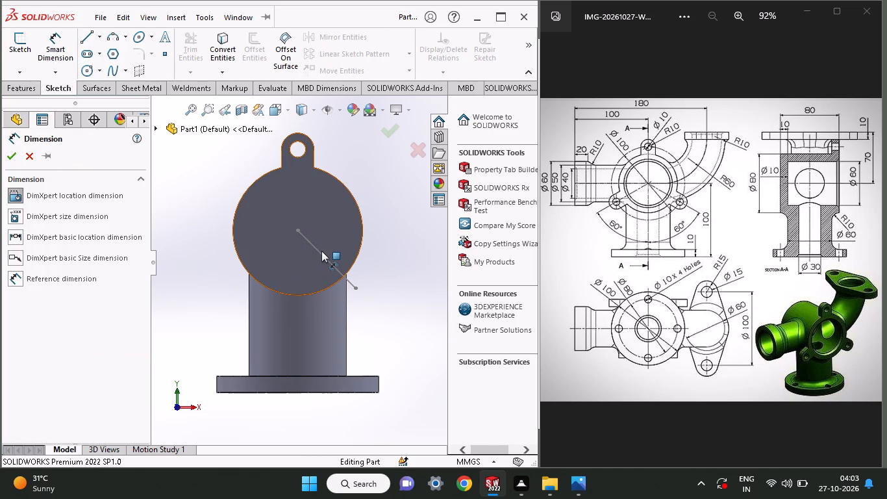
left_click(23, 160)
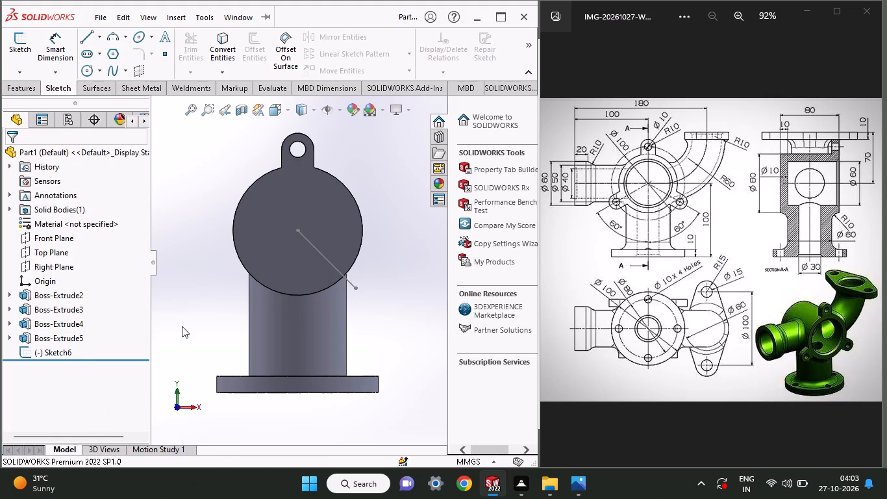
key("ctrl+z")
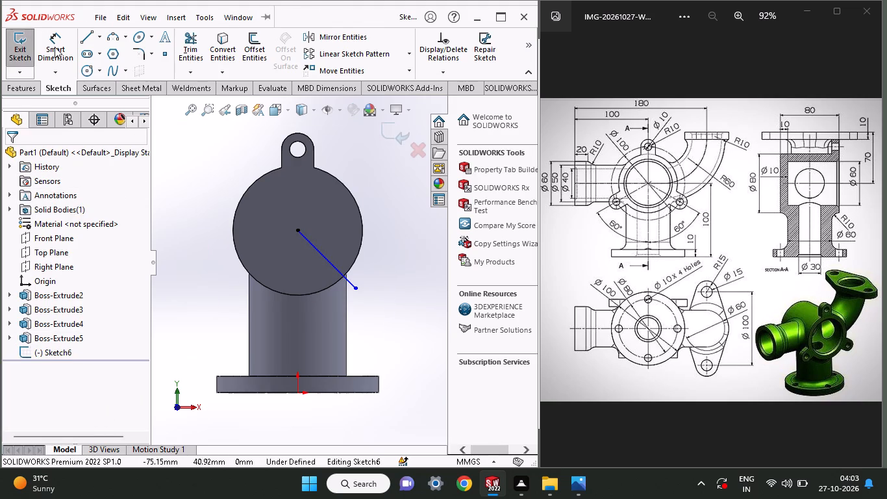
Dimension the sloping line from the cylinder's centre to a length of 50 mm.
left_click(55, 47)
left_click(321, 255)
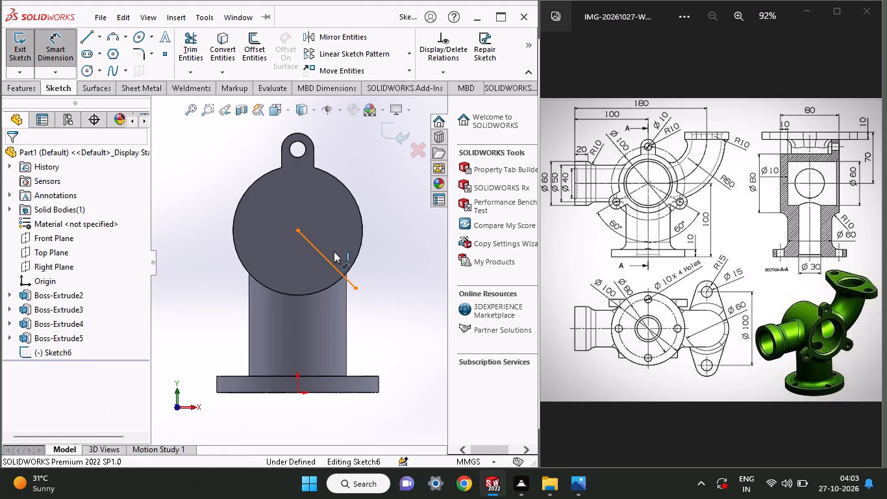
left_click(340, 244)
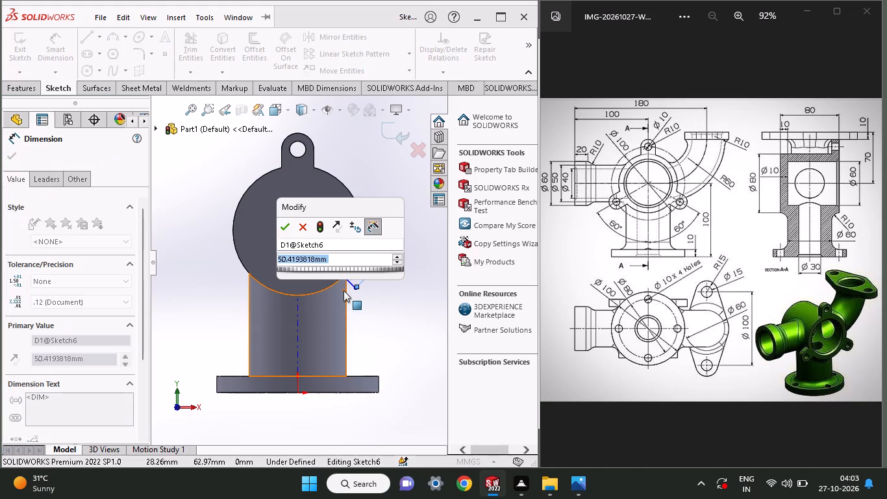
type("50")
key("Return")
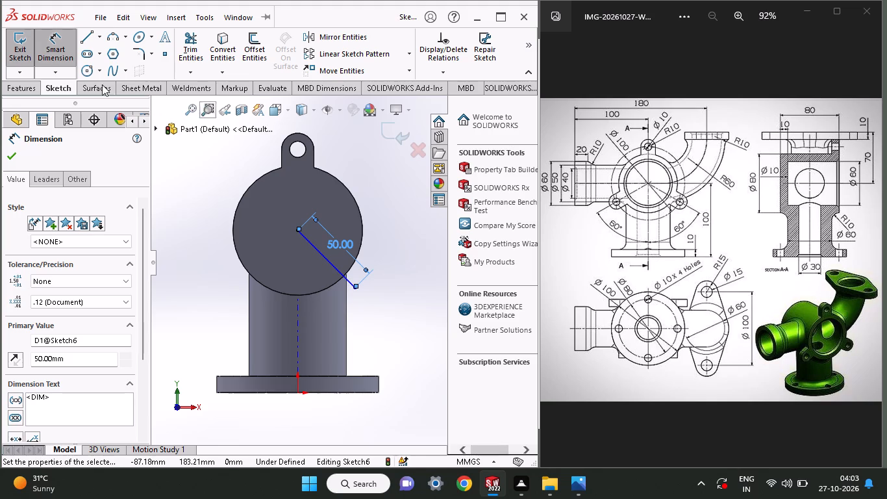
Sketch a circle centred on the sloping line's outer end and dimension its diameter to 10 mm.
left_click(87, 66)
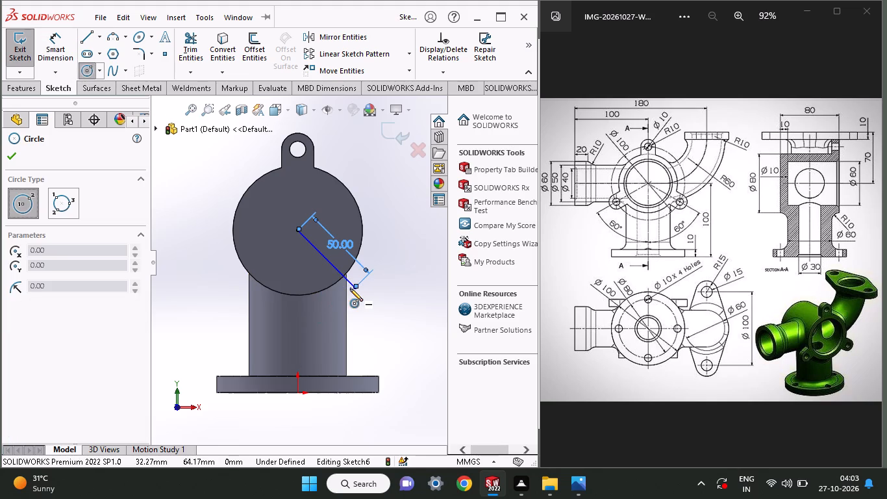
left_click(357, 289)
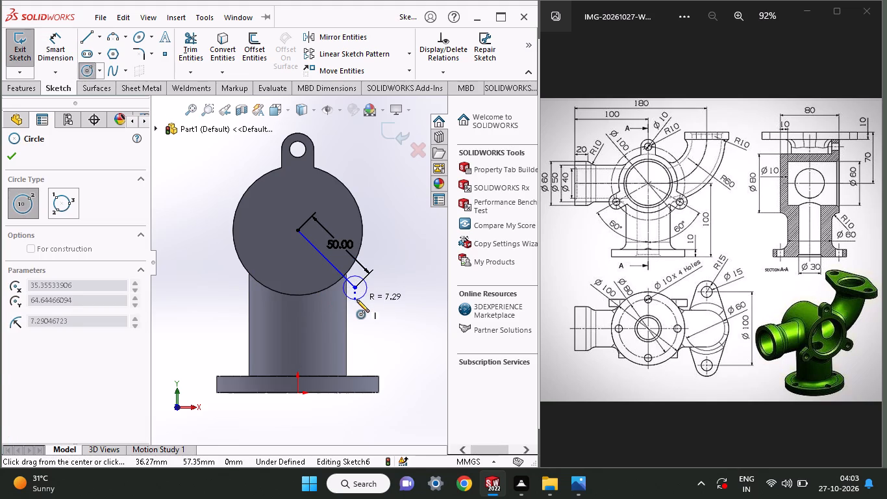
left_click(356, 300)
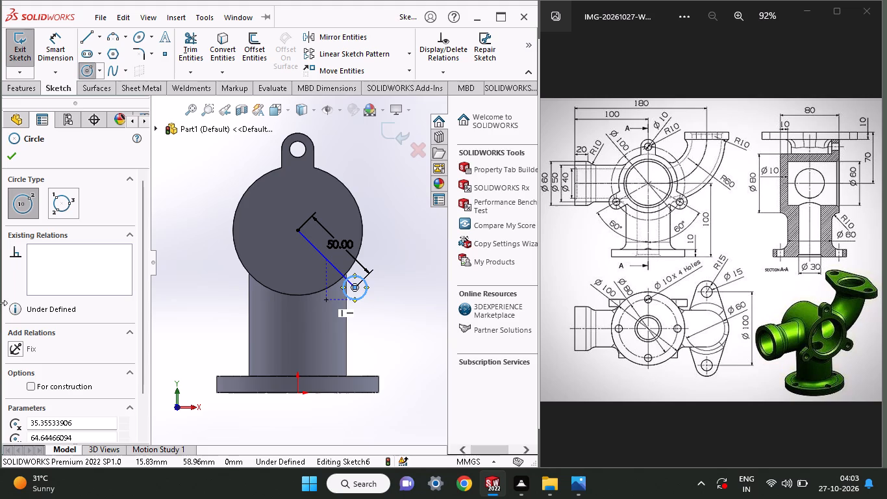
left_click(56, 51)
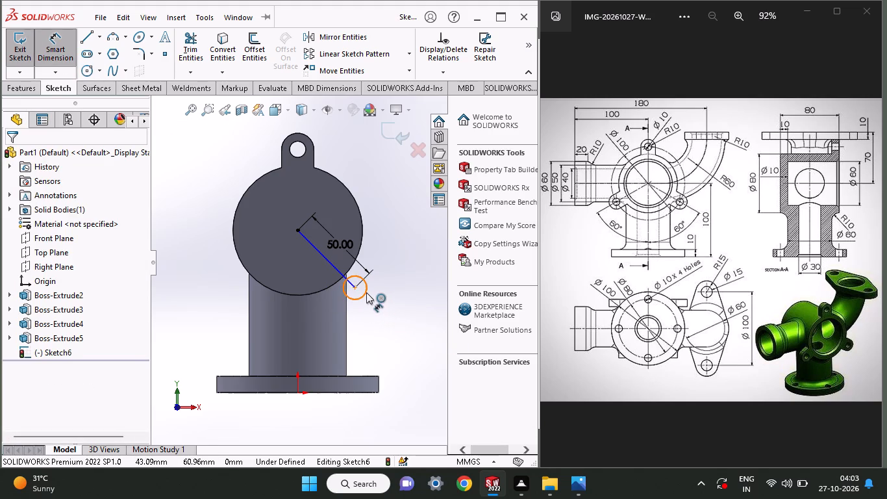
left_click(365, 290)
left_click_drag(395, 296, 395, 302)
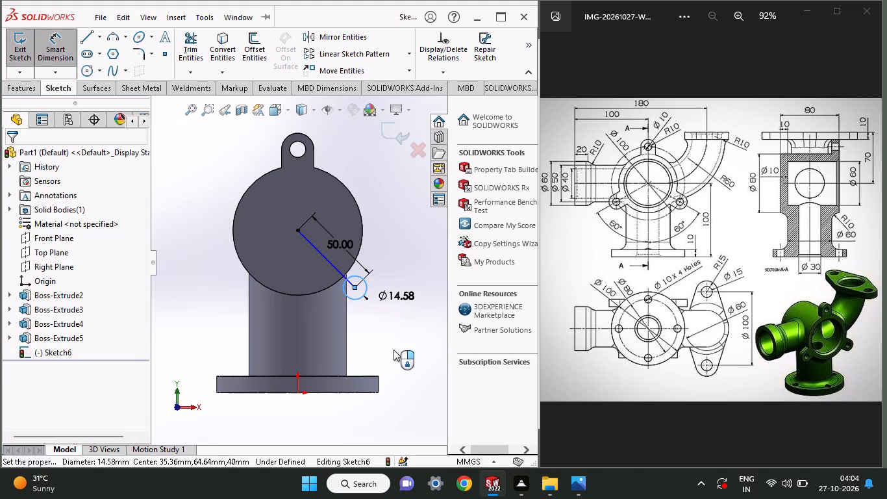
type("10")
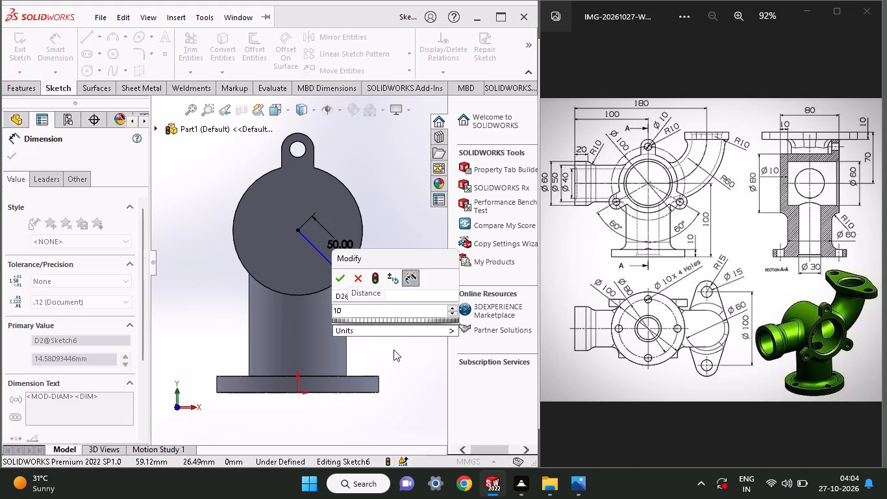
key("Return")
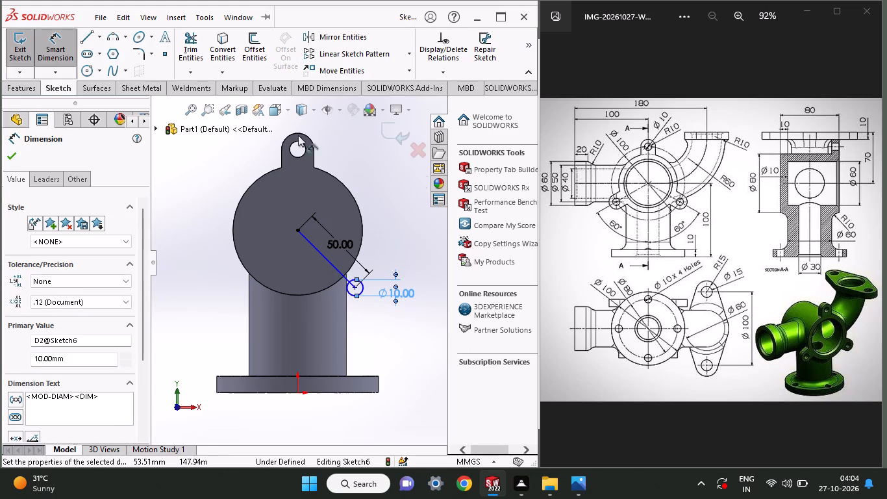
Sketch a larger circle concentric with the 10 mm circle and dimension its diameter to 20 mm.
left_click(90, 71)
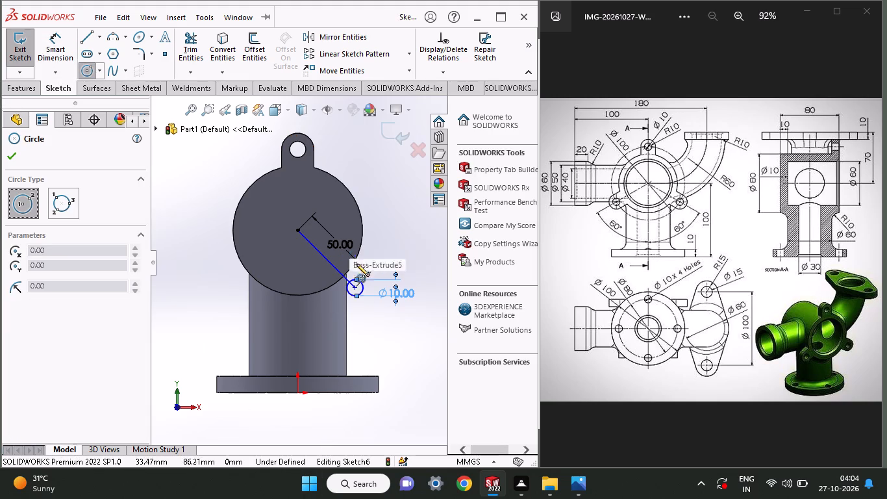
left_click(358, 288)
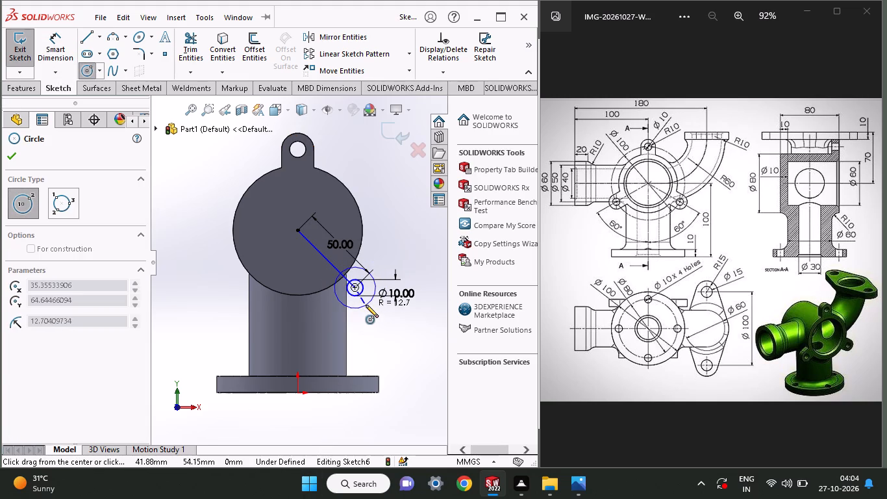
left_click(366, 305)
left_click(38, 51)
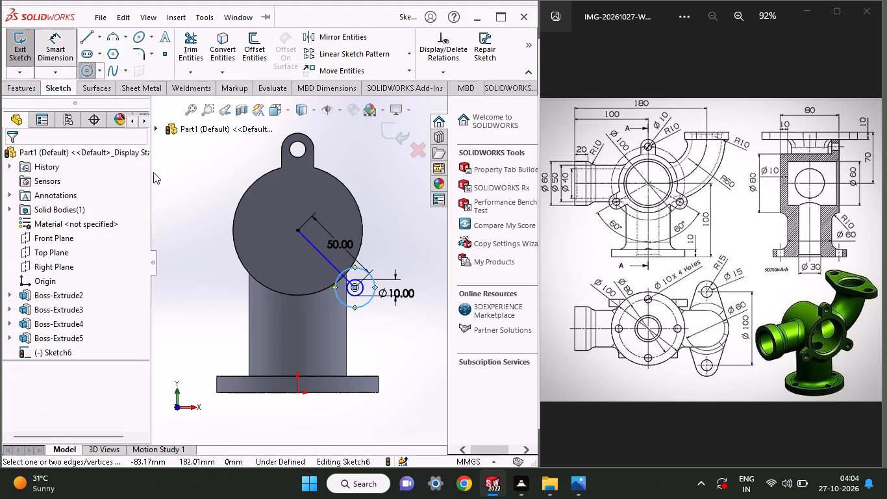
left_click(364, 305)
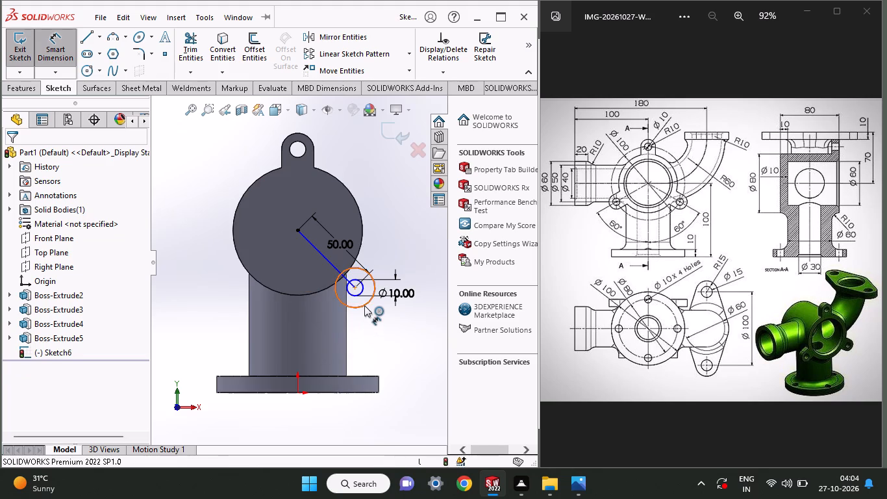
left_click(369, 318)
type("20")
key("Return")
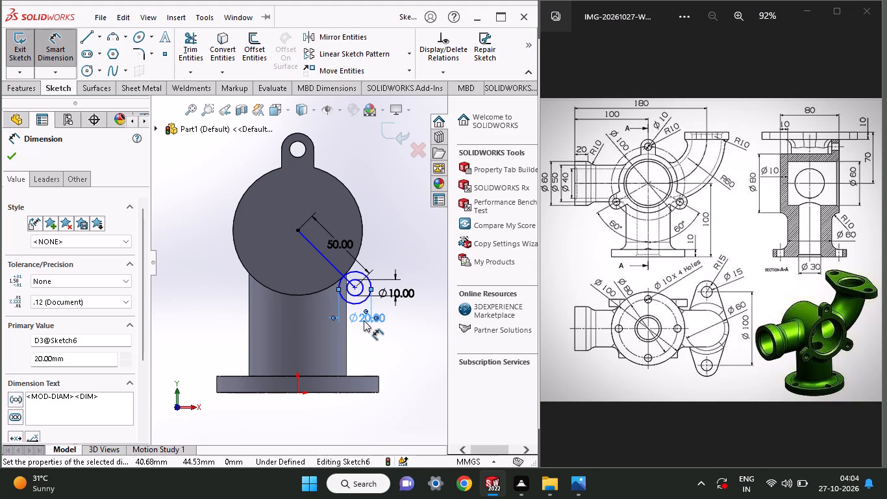
Offset the 50 mm sloping line by 10 mm bi-directionally to form the lug's two parallel sides.
left_click(245, 53)
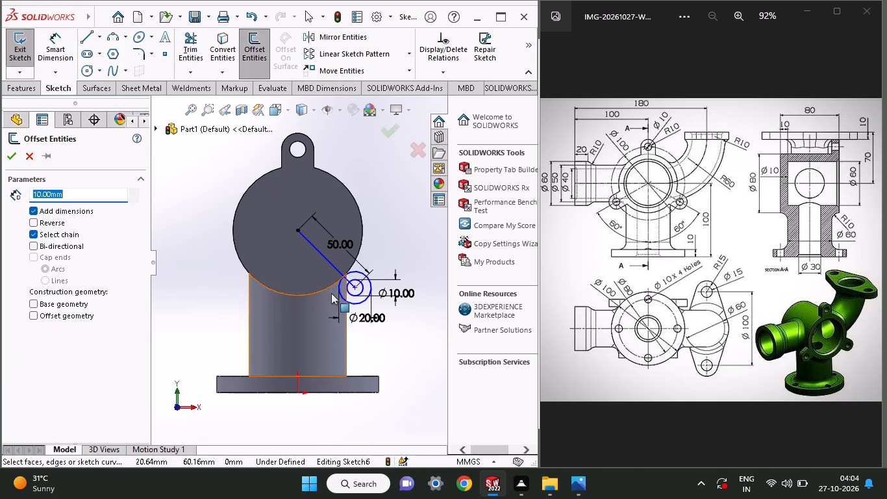
left_click(334, 266)
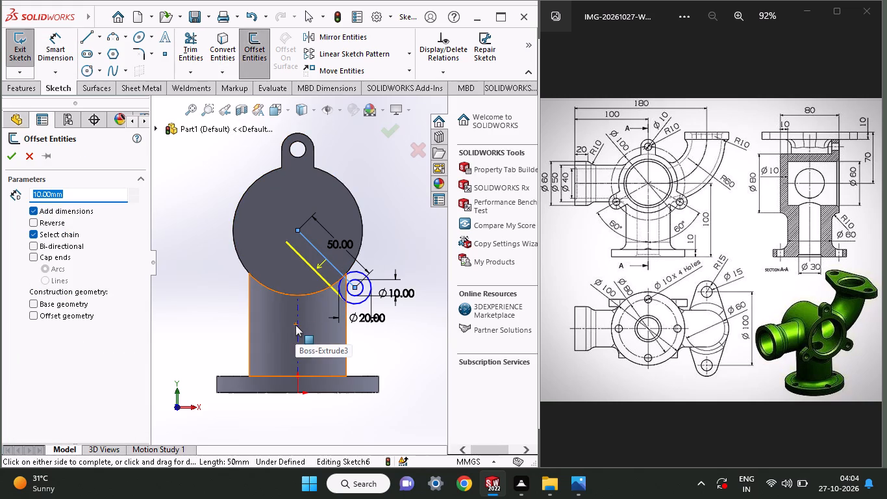
left_click(45, 245)
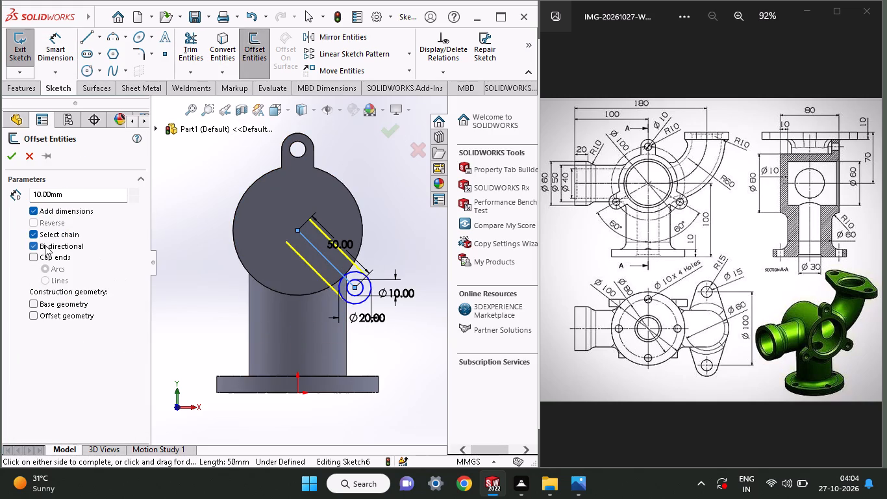
left_click(10, 155)
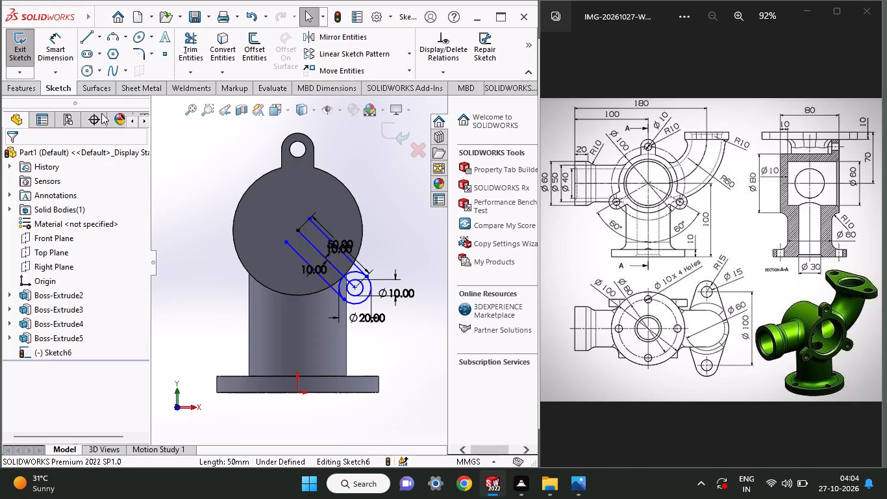
Sketch a circle from the cylinder's centre out to the cylinder's circular edge.
left_click(85, 70)
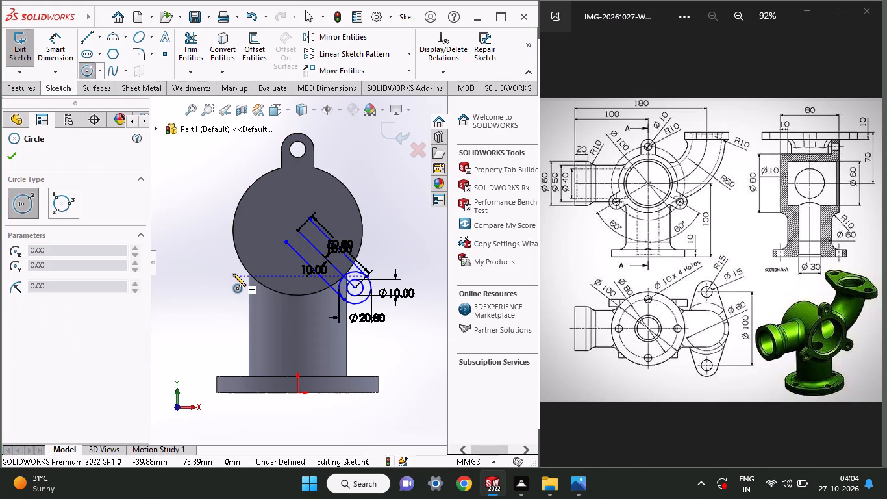
left_click(294, 230)
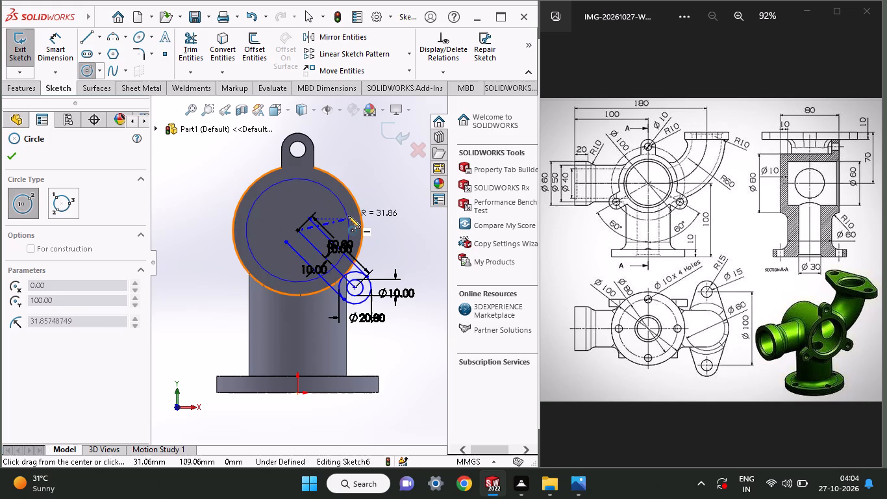
left_click(358, 209)
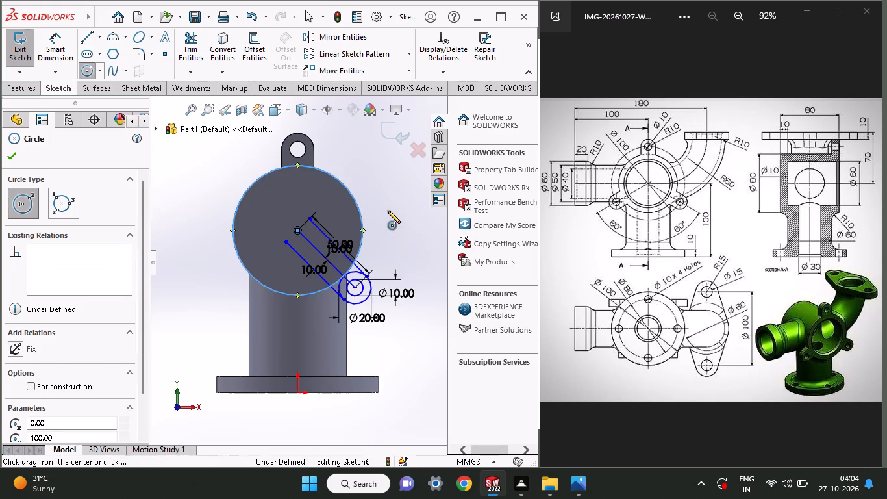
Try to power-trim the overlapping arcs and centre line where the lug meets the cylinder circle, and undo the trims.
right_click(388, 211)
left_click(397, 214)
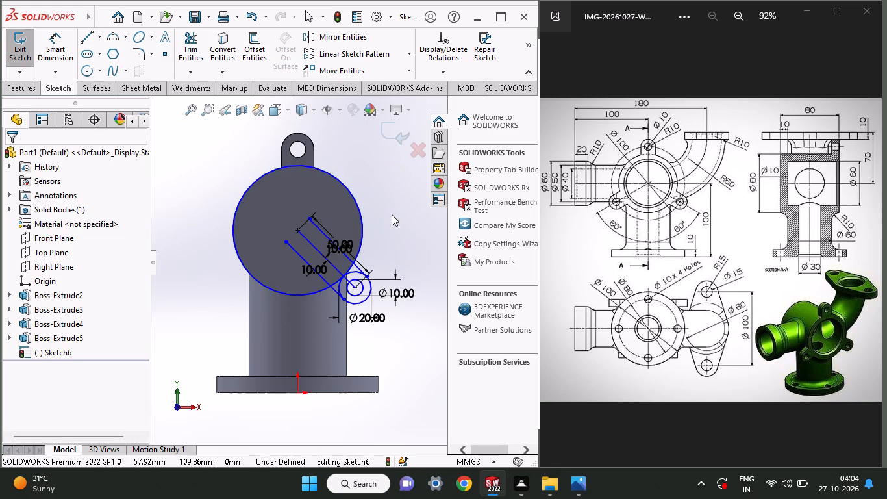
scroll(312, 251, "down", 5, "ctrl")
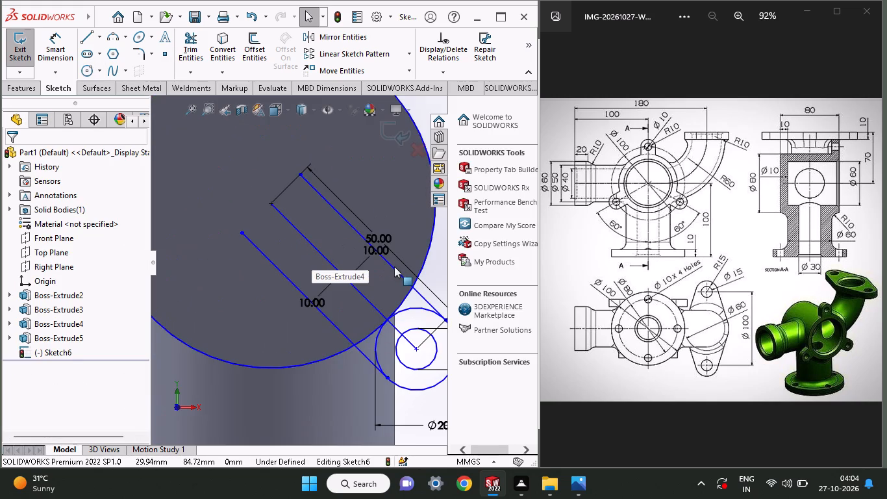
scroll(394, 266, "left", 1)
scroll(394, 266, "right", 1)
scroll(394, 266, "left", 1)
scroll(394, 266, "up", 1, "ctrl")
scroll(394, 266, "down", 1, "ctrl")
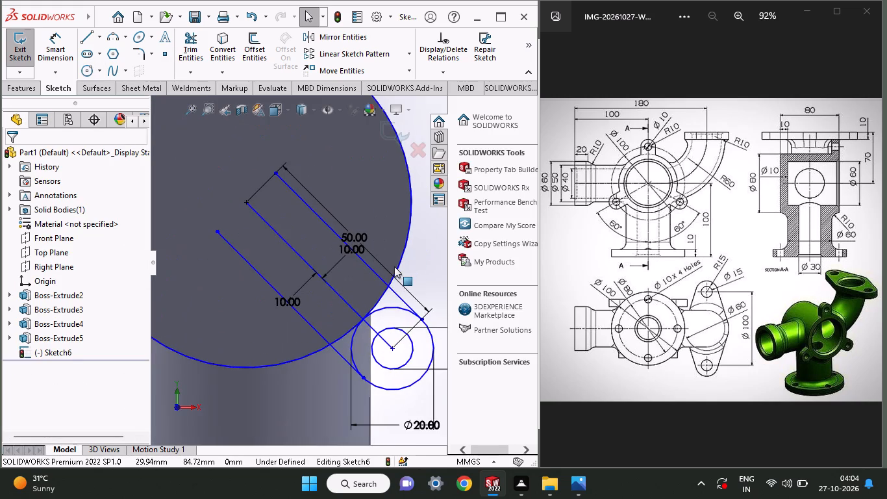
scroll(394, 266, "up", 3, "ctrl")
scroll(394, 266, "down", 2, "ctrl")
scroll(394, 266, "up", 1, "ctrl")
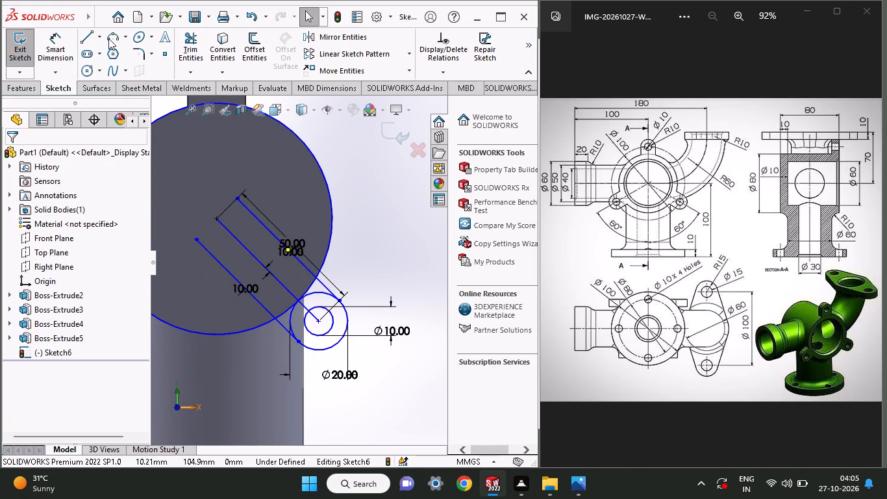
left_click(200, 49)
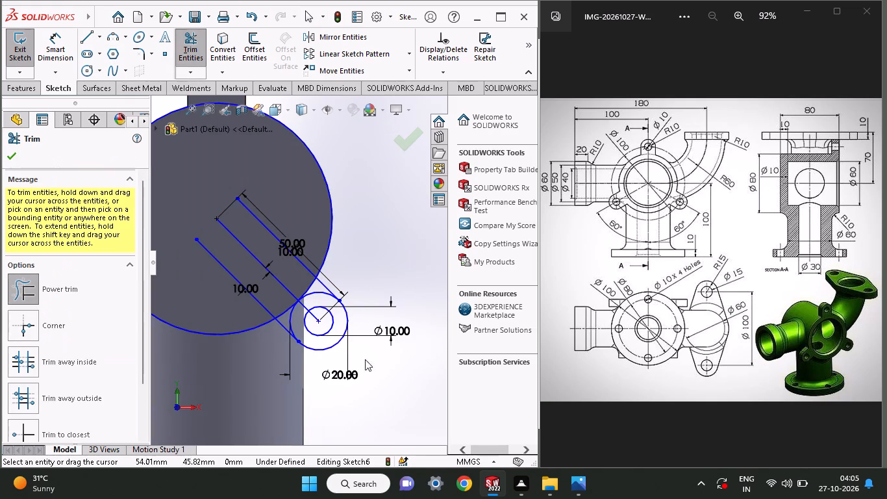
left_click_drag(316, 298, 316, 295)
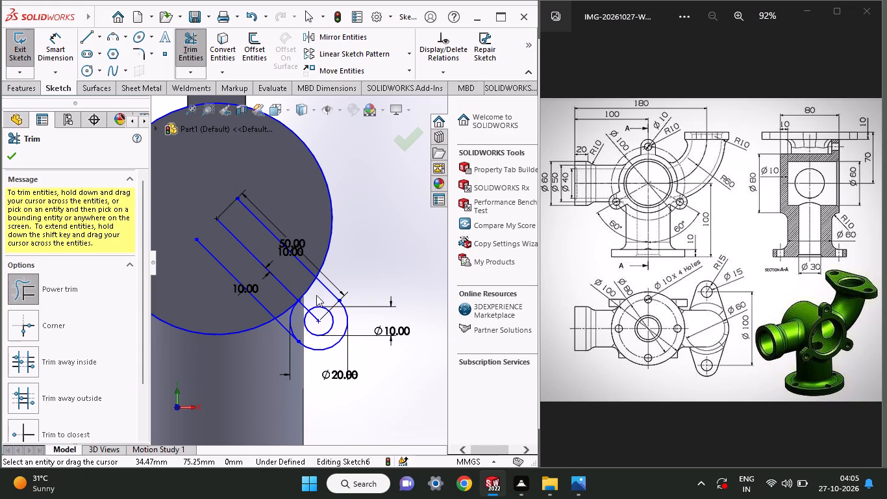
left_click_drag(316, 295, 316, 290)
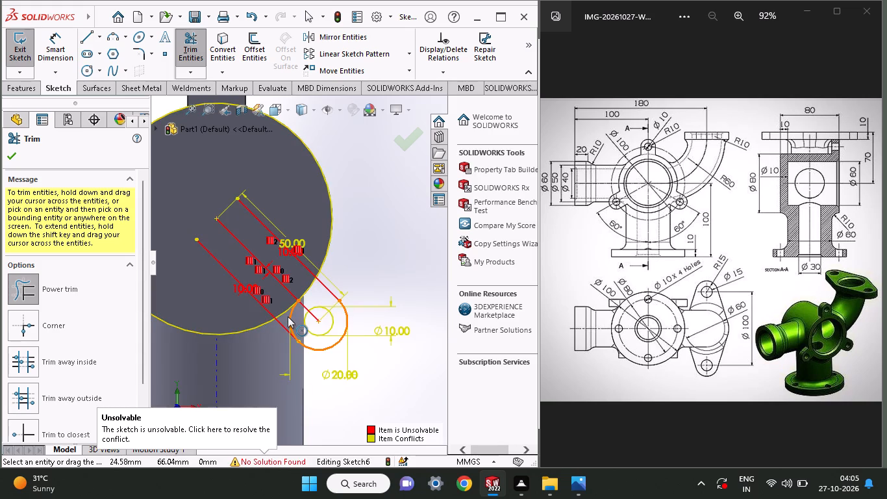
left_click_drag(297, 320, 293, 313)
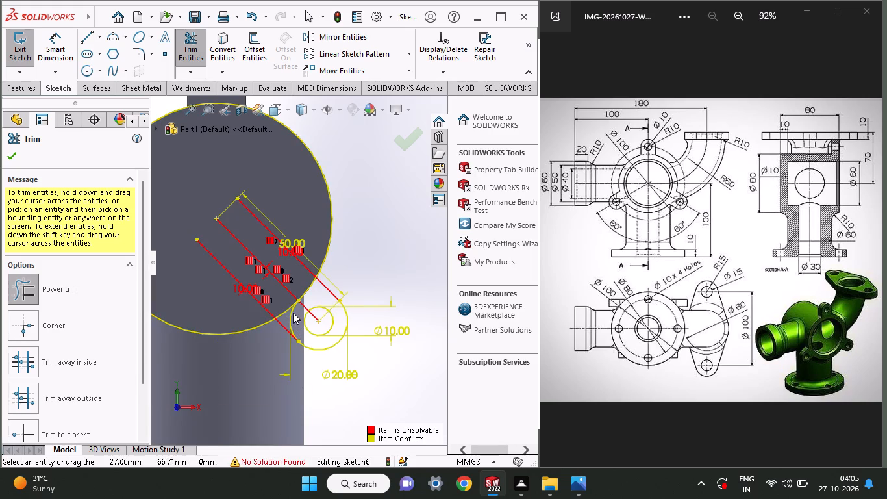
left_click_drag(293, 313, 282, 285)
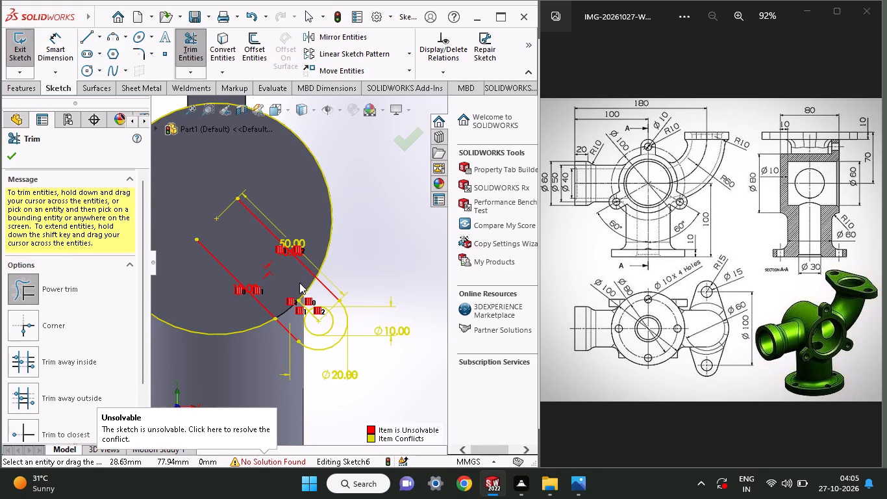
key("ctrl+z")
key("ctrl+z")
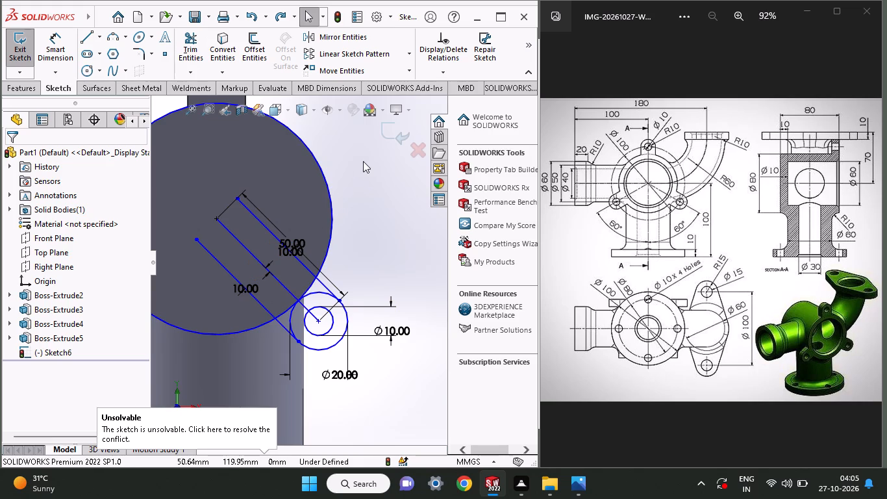
Trim away the portions of the three sloping lines that lie inside the cylinder circle.
left_click(181, 50)
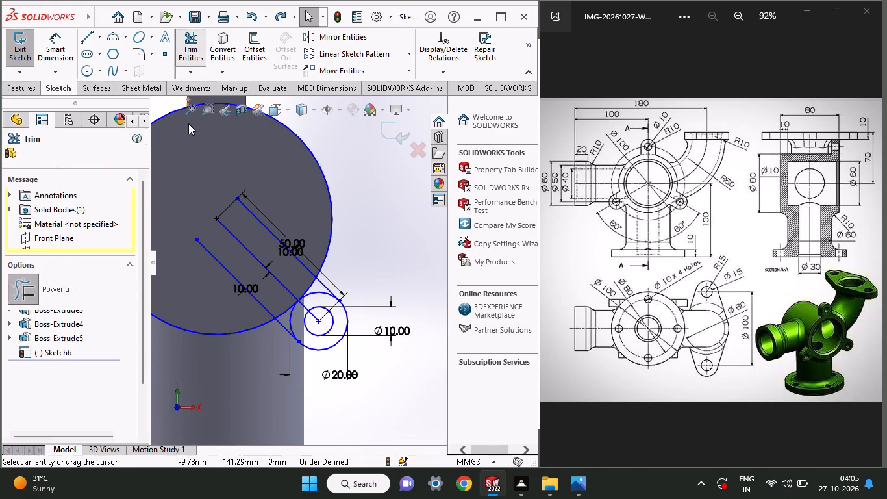
left_click_drag(201, 286, 240, 200)
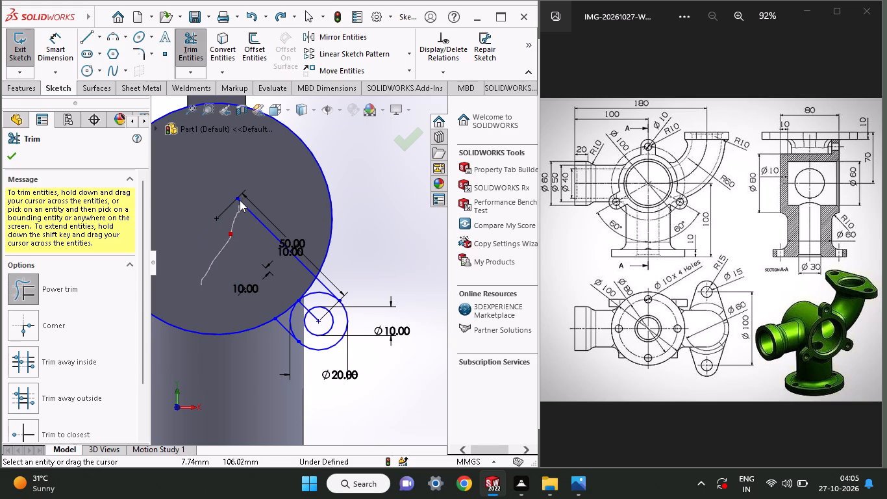
left_click_drag(240, 200, 253, 191)
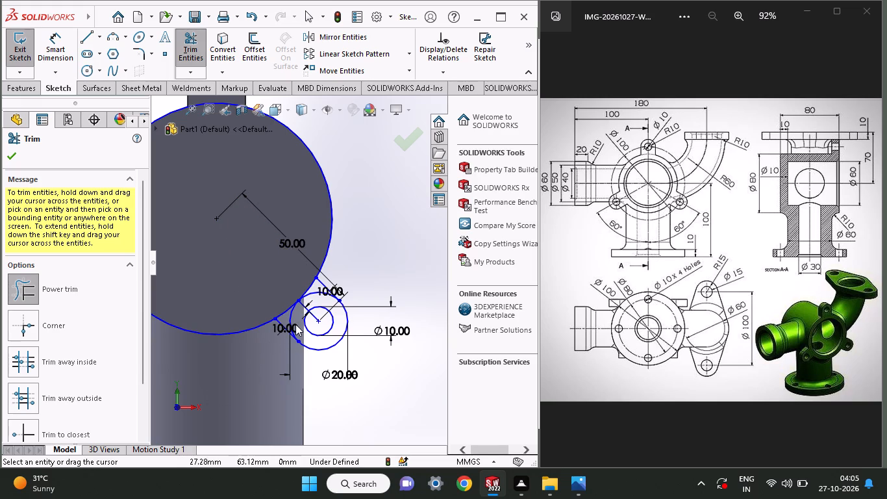
Trim the 10 mm circle, leftover centre line, inner arc of the 20 mm circle and excess cylinder circle, leaving one closed lug outline.
left_click_drag(295, 323, 290, 322)
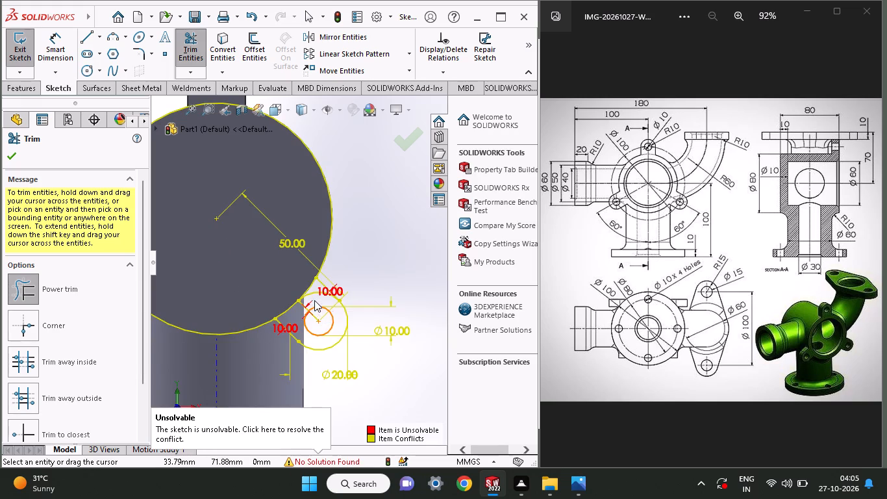
left_click_drag(314, 298, 314, 288)
left_click_drag(319, 301, 316, 329)
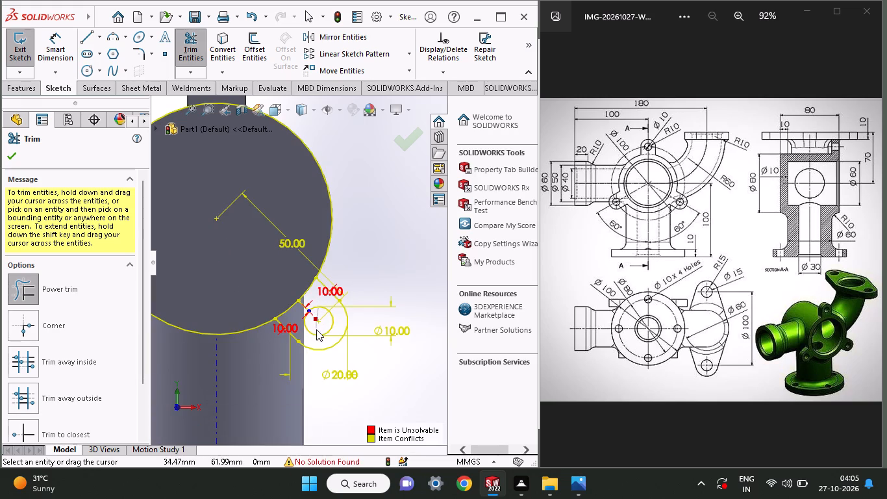
left_click_drag(316, 329, 316, 329)
left_click_drag(321, 298, 317, 315)
left_click_drag(318, 294, 316, 316)
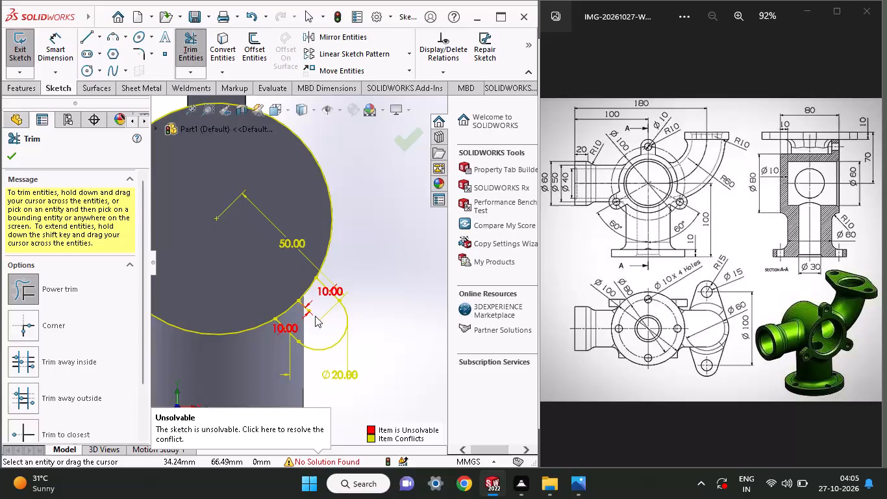
left_click_drag(302, 313, 316, 312)
left_click(318, 313)
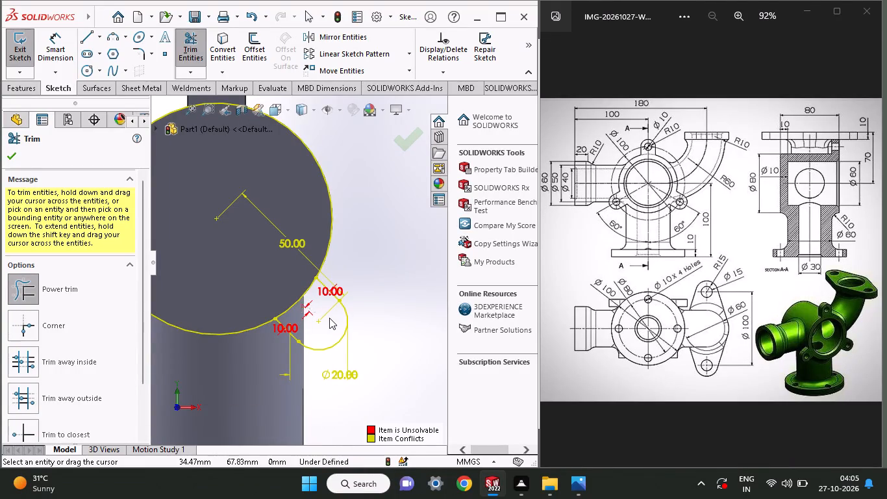
left_click_drag(329, 318, 323, 306)
left_click_drag(233, 353, 234, 305)
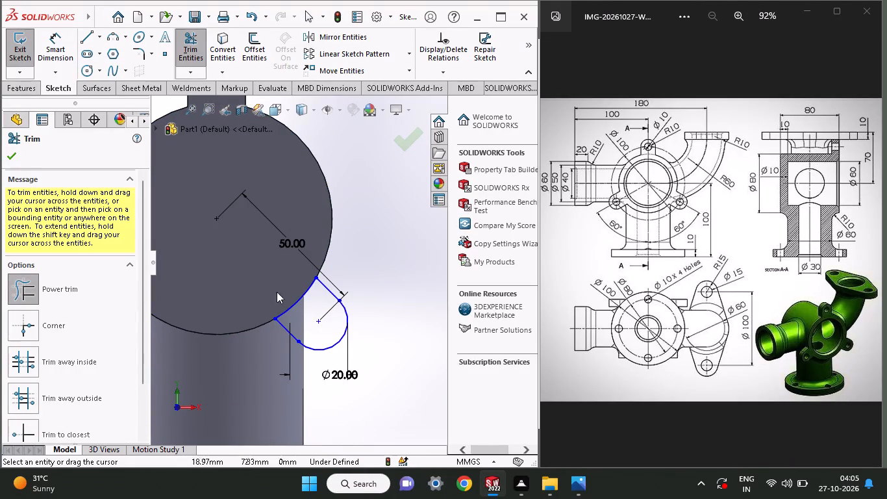
left_click_drag(355, 254, 322, 237)
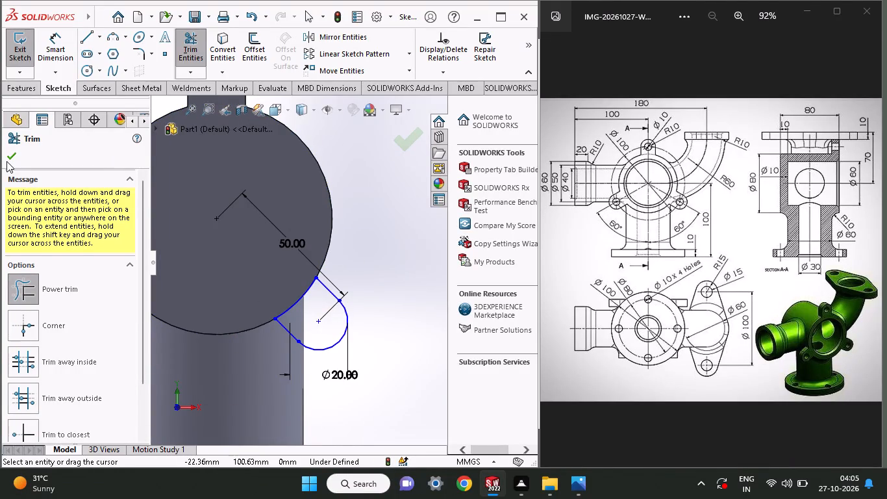
left_click(6, 161)
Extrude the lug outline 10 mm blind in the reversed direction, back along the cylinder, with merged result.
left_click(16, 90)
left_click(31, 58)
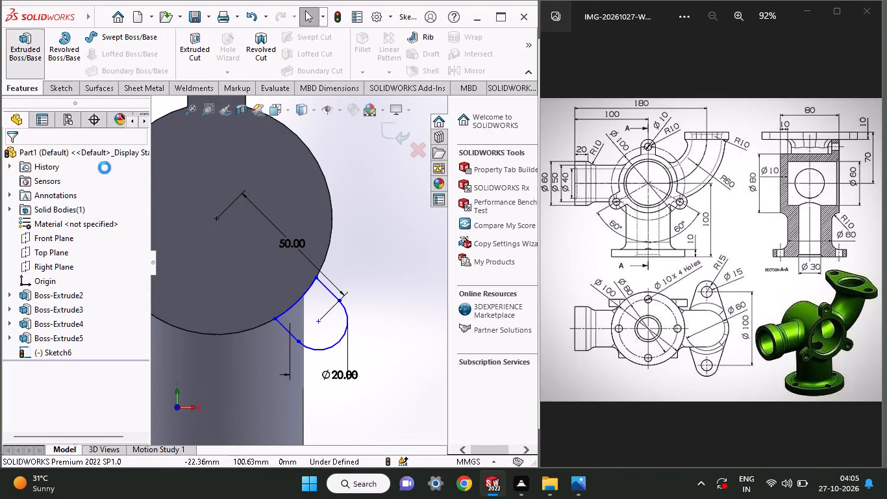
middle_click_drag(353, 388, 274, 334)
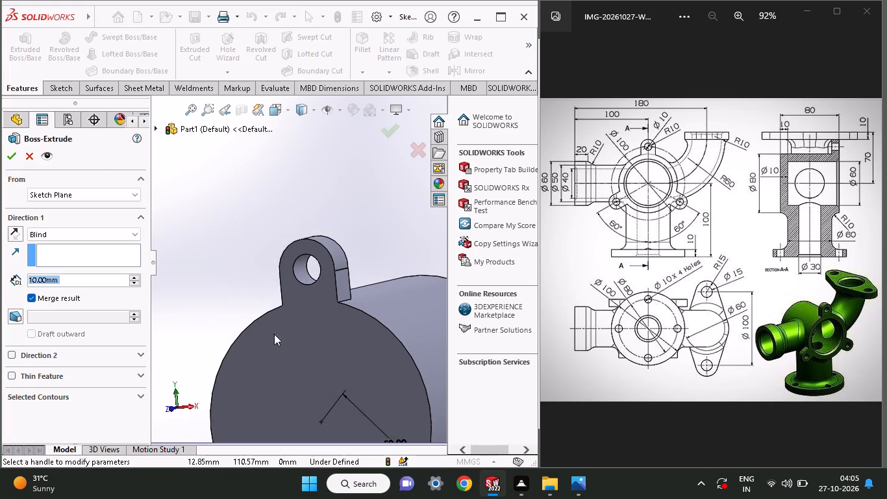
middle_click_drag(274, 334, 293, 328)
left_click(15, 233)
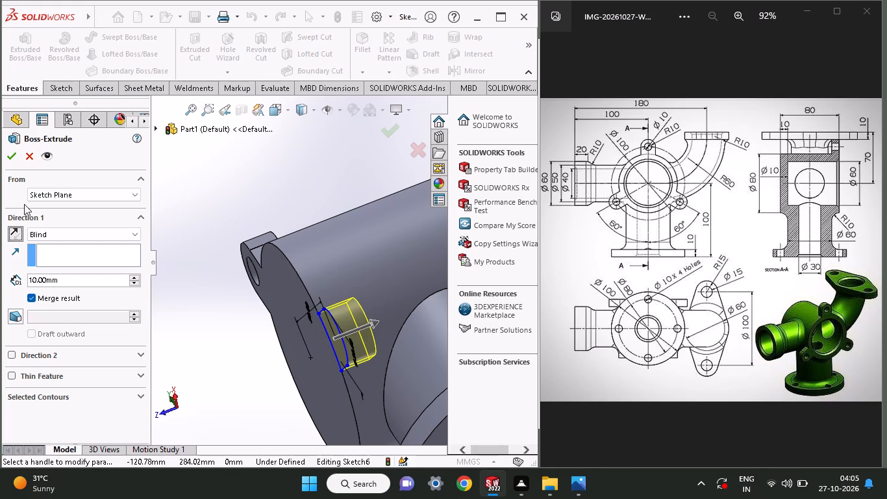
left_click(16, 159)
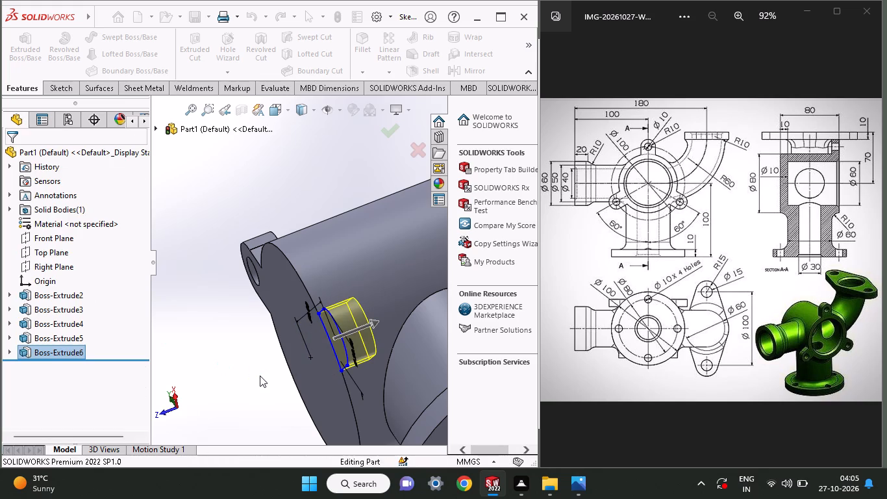
Examine the extruded lower lug from several angles against the upper lug and the cylinder.
middle_click_drag(260, 376, 372, 361)
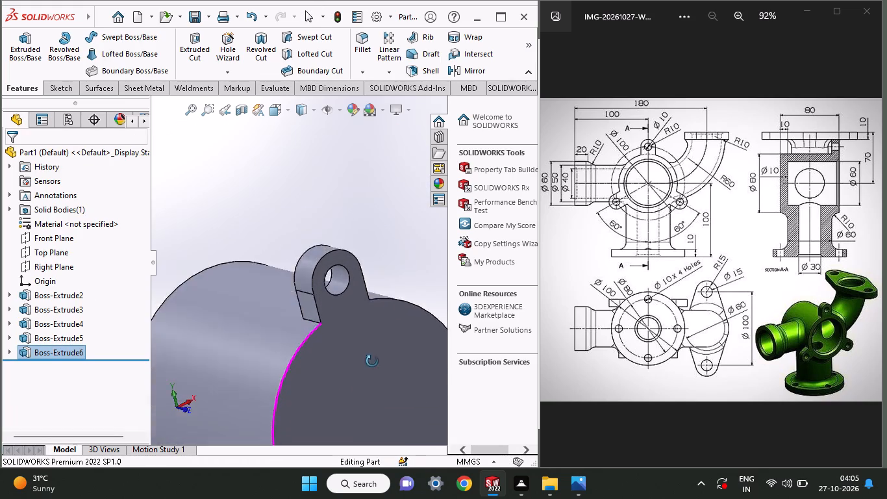
middle_click_drag(372, 361, 369, 388)
scroll(369, 388, "up", 4, "ctrl")
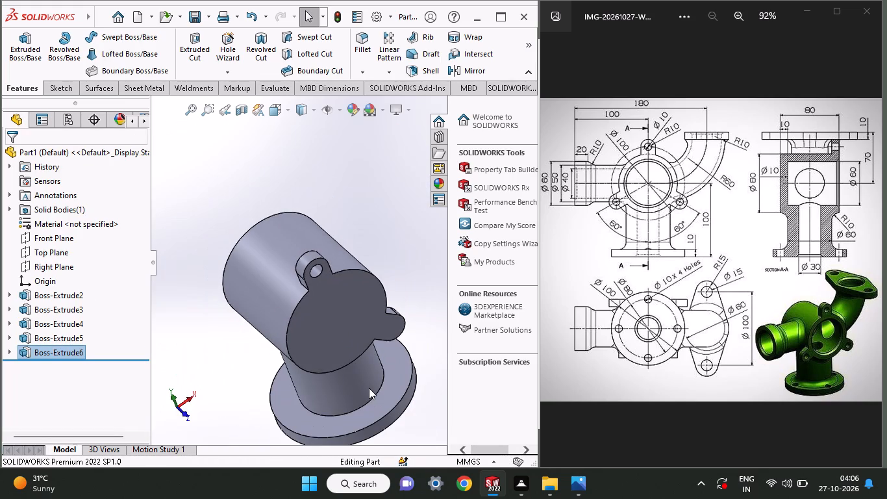
middle_click_drag(330, 368, 301, 317)
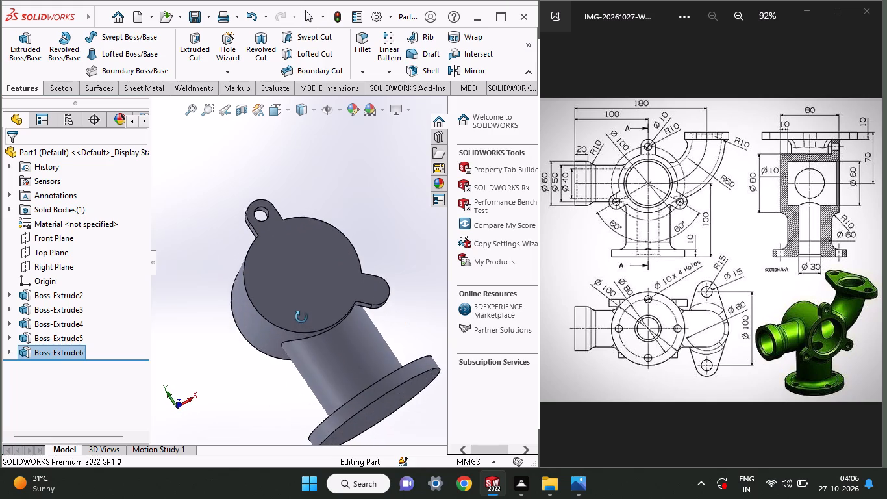
middle_click_drag(301, 317, 303, 316)
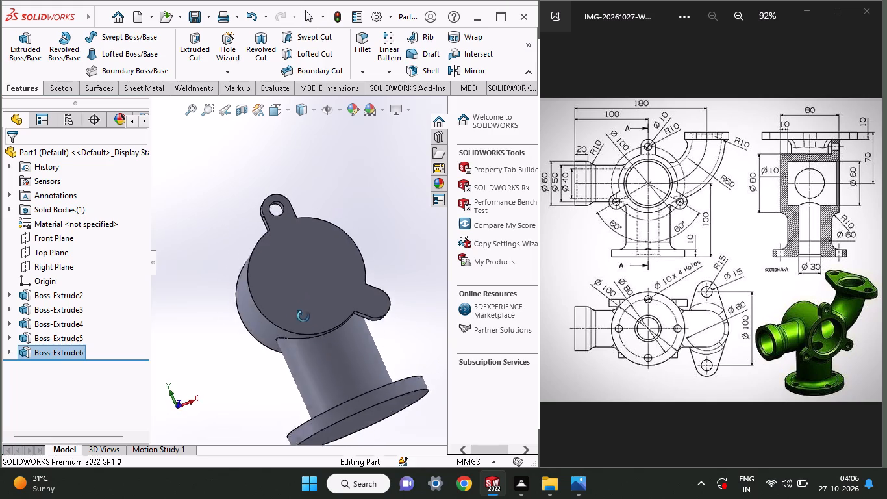
middle_click_drag(303, 316, 322, 367)
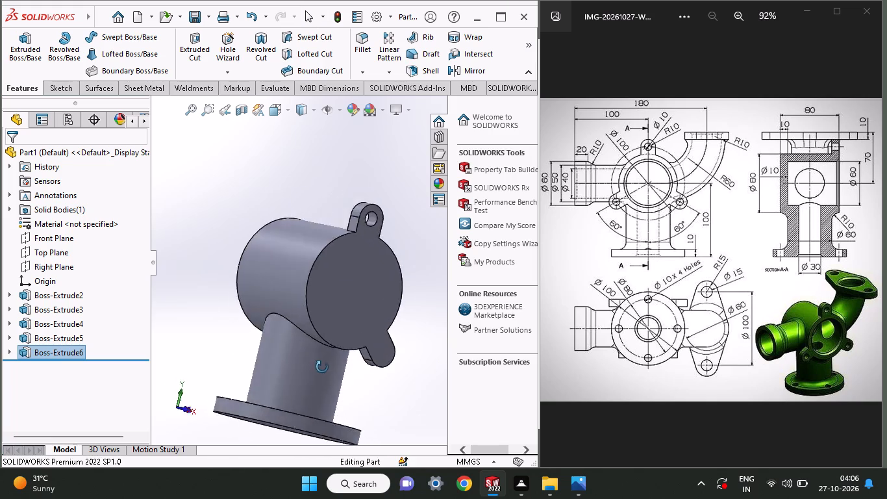
middle_click_drag(322, 367, 296, 354)
middle_click_drag(393, 268, 377, 275)
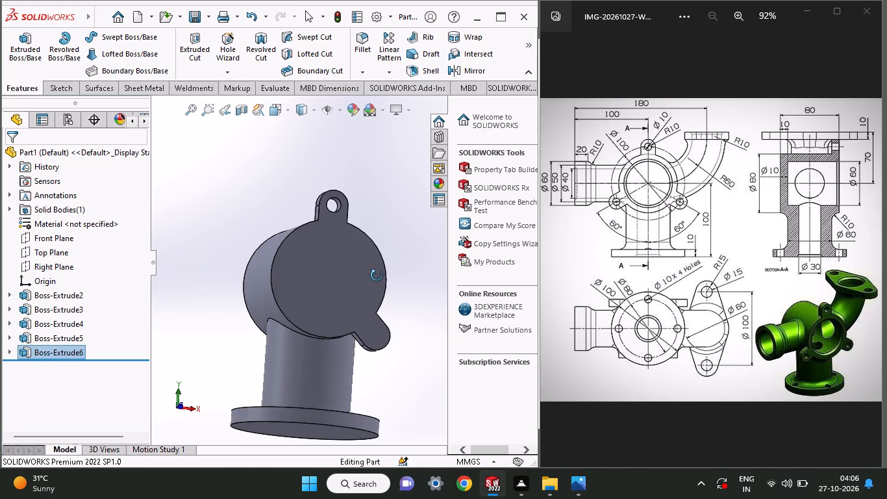
middle_click_drag(377, 275, 382, 277)
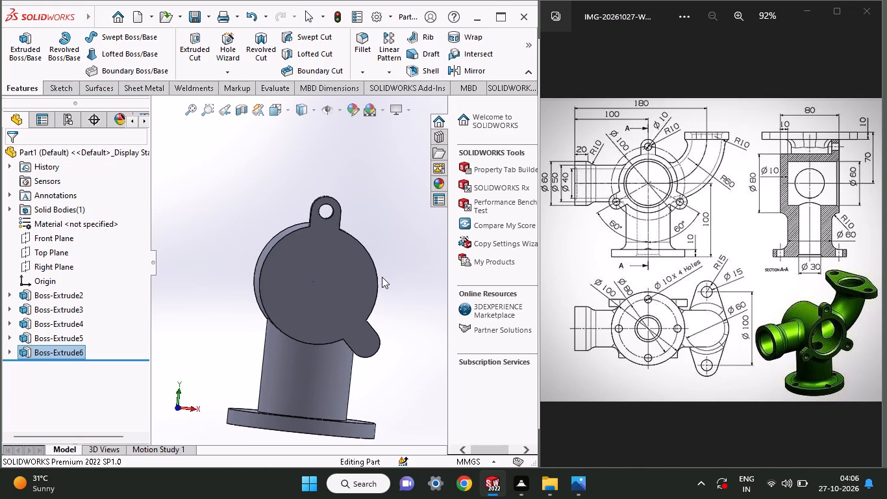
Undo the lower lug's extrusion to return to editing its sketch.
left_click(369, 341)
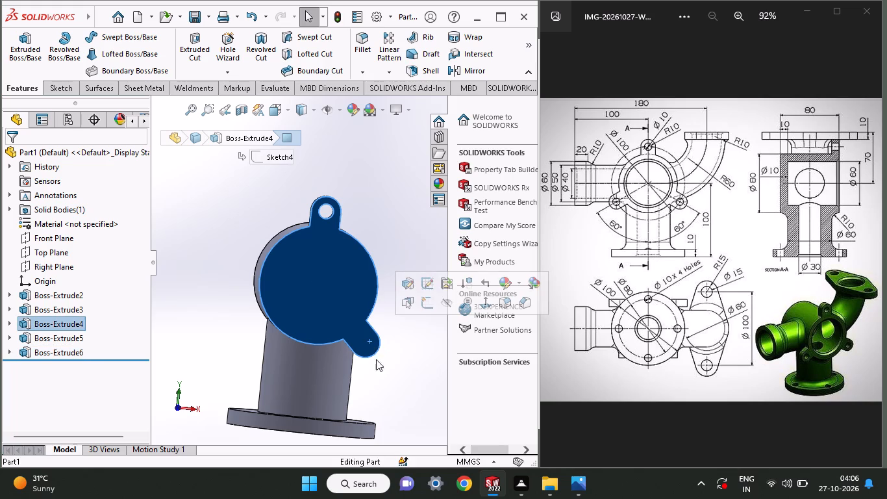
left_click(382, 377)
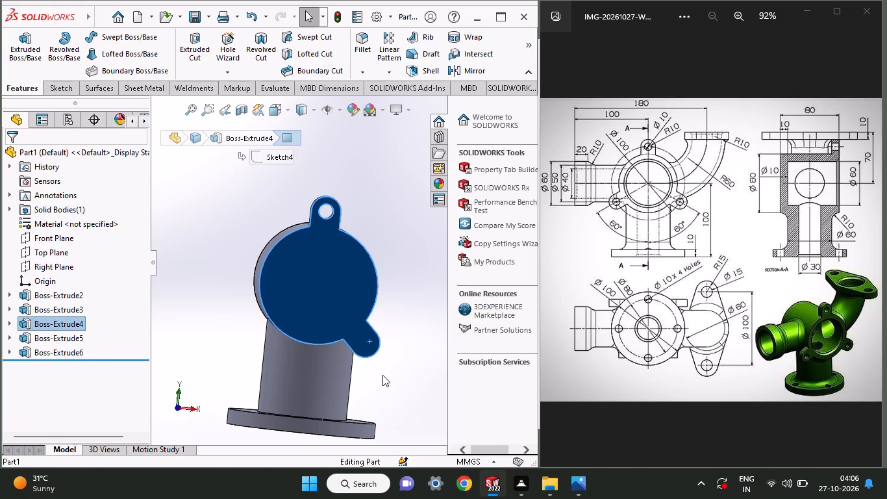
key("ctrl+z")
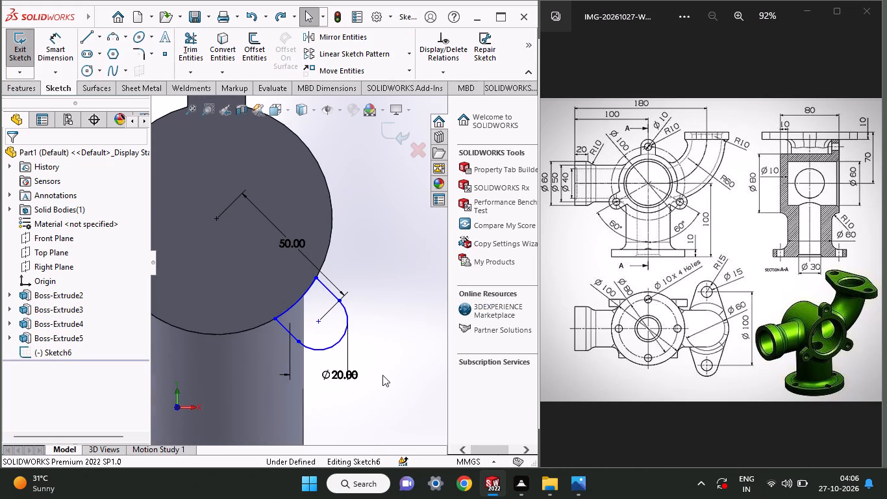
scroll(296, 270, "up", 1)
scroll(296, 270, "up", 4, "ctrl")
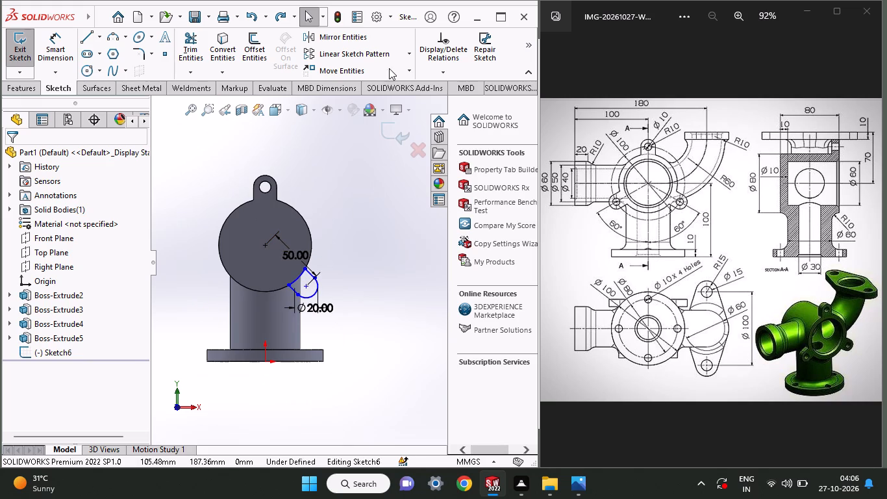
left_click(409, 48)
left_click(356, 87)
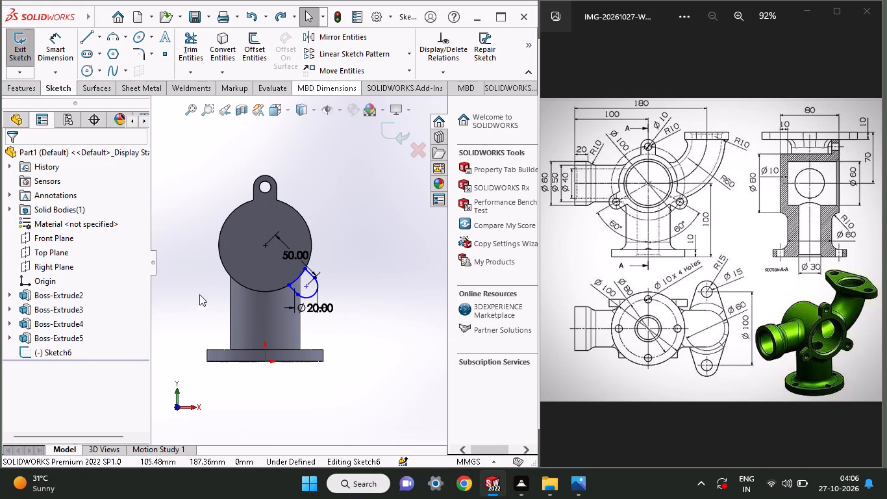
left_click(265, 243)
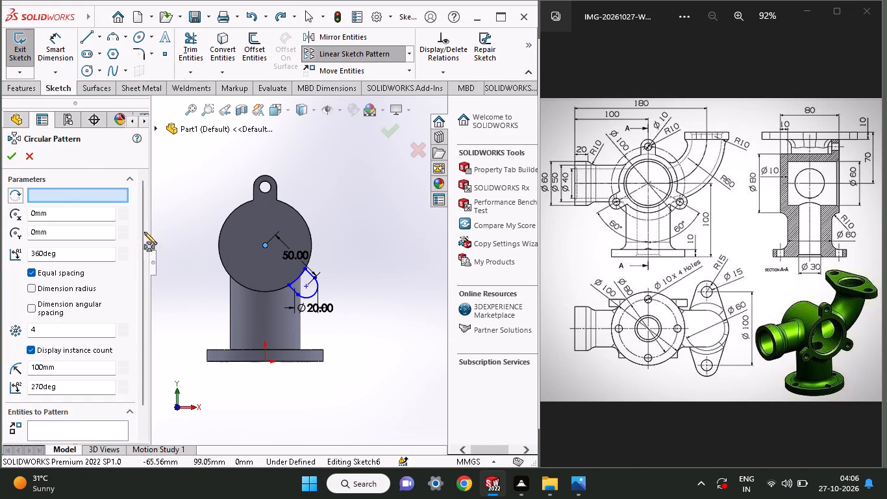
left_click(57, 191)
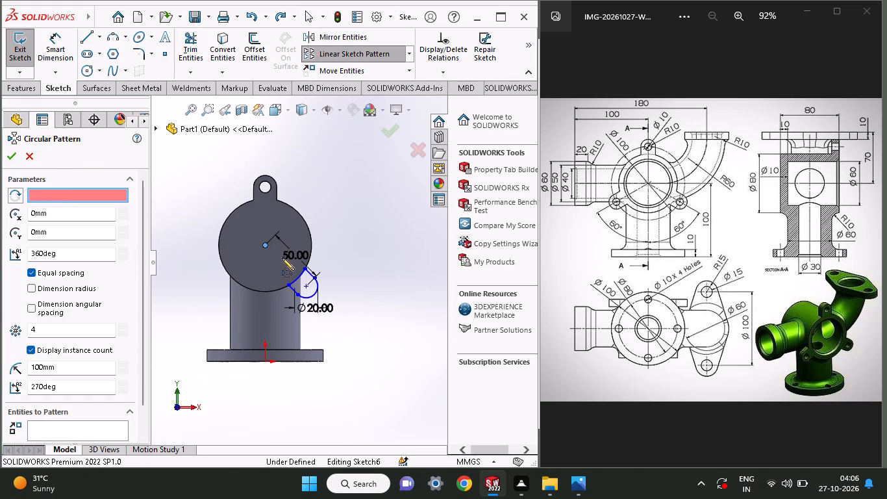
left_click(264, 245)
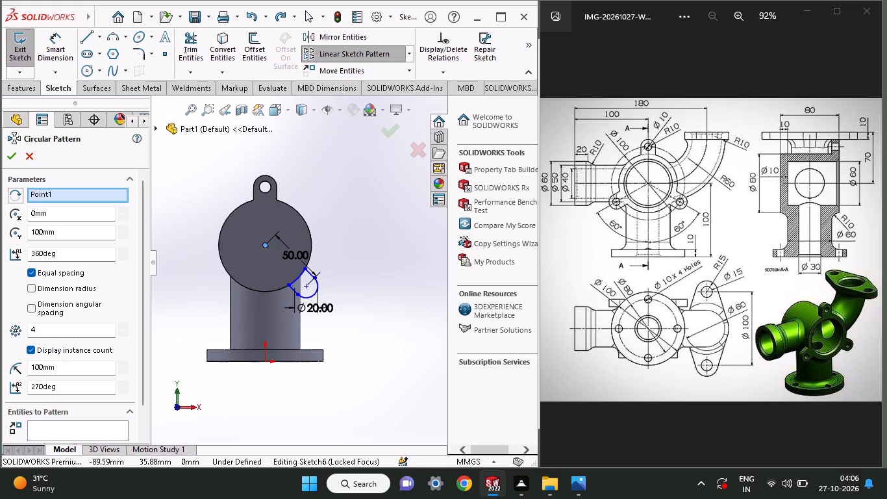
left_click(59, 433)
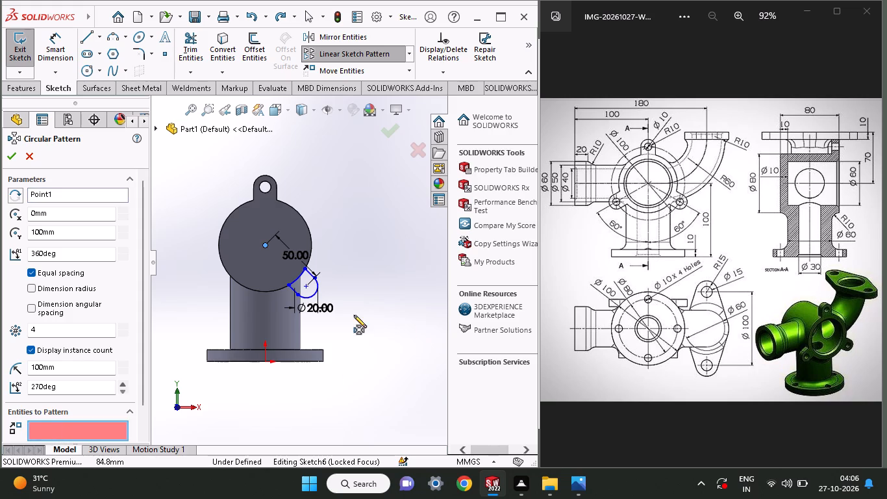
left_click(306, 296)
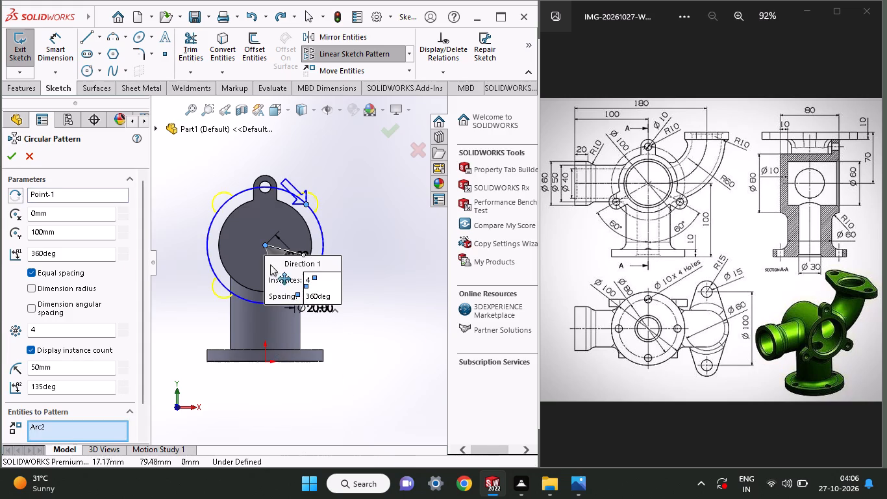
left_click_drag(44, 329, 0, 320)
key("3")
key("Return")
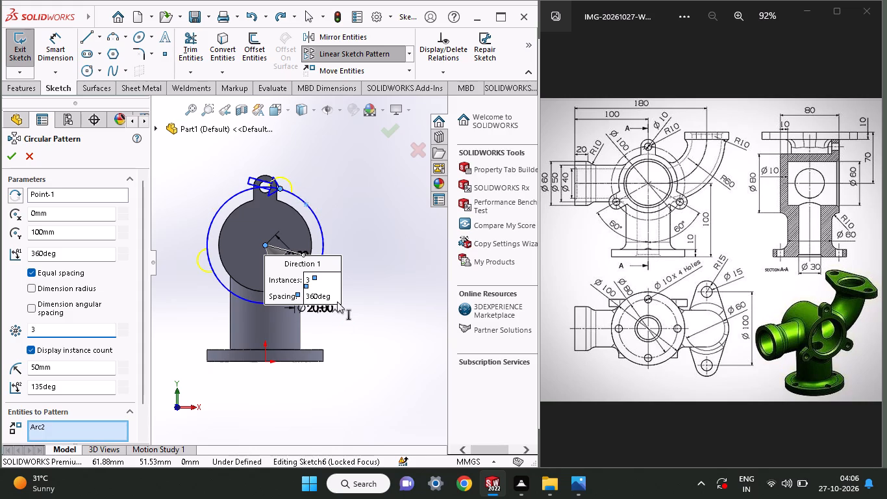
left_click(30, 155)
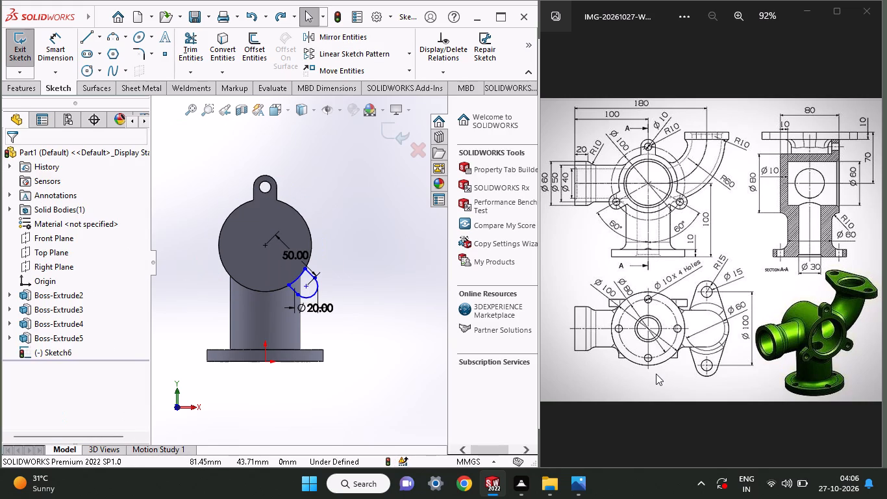
Undo the entire lower lug sketch and the upper lug's extrusion to return to editing the upper lug's sketch.
key("ctrl+z")
key("ctrl+z")
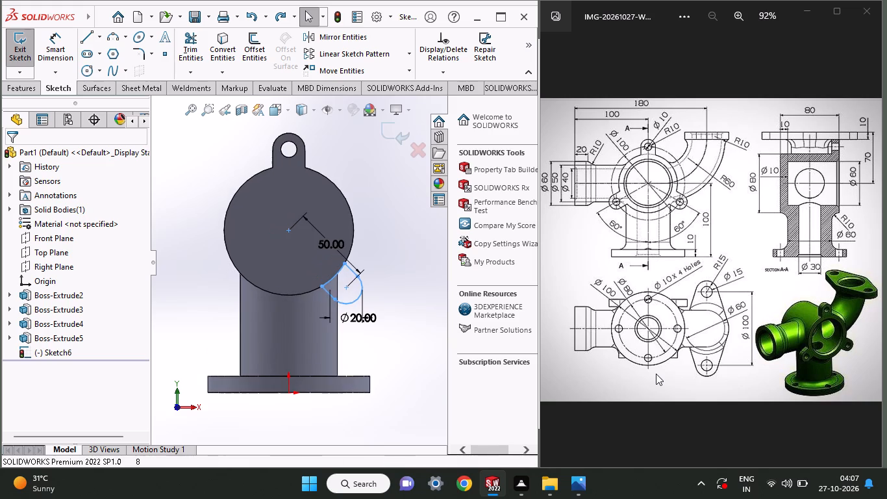
key("ctrl+z")
key("ctrl+z")
key("ctrl+z")
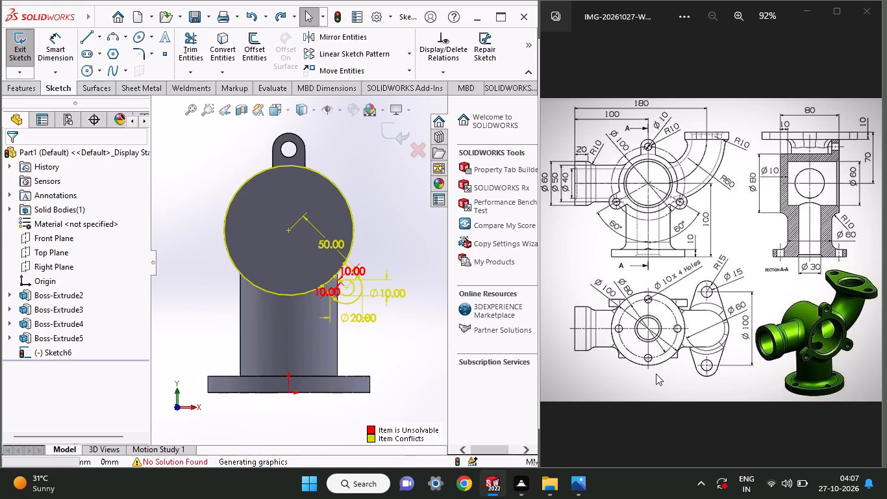
key("ctrl+z")
key("ctrl+z")
key("ctrl+z")
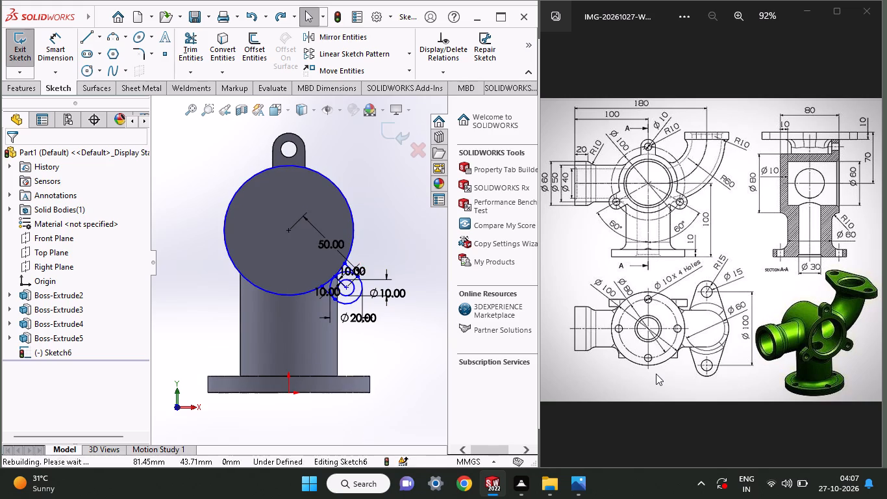
key("ctrl+z")
key("ctrl+z")
key("ctrl+z")
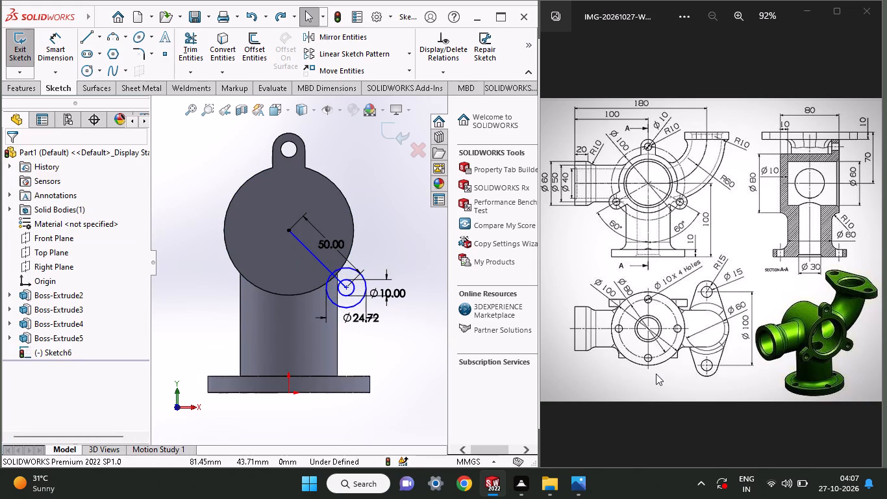
key("ctrl+z")
key("ctrl+z")
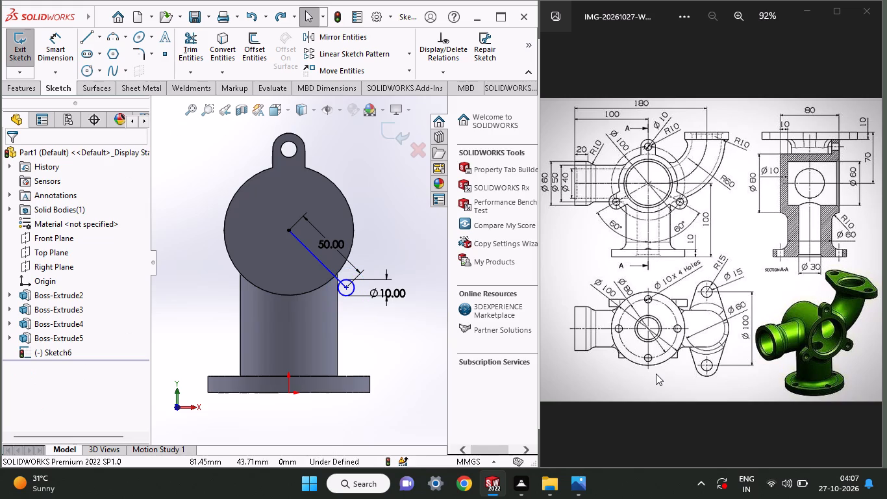
key("ctrl+z")
key("ctrl+z")
key("ctrl+z")
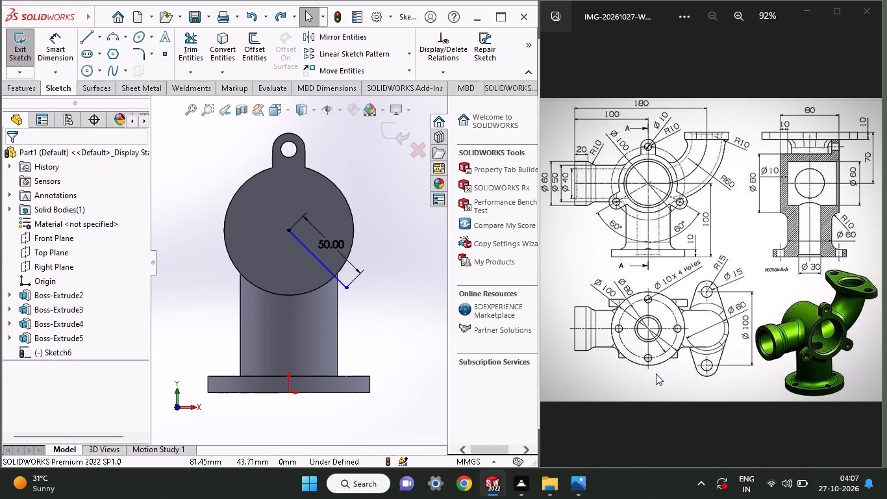
key("ctrl+z")
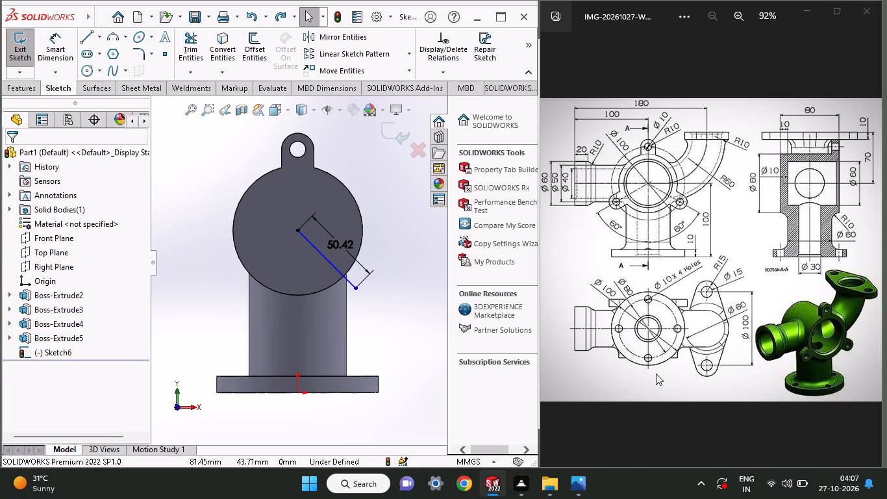
key("ctrl+z")
key("ctrl+z")
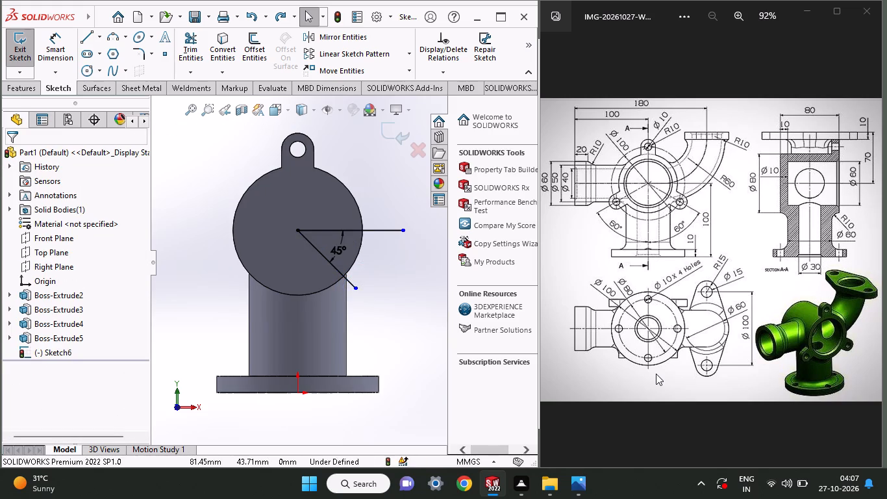
key("ctrl+z")
key("ctrl+z")
key("ctrl+z")
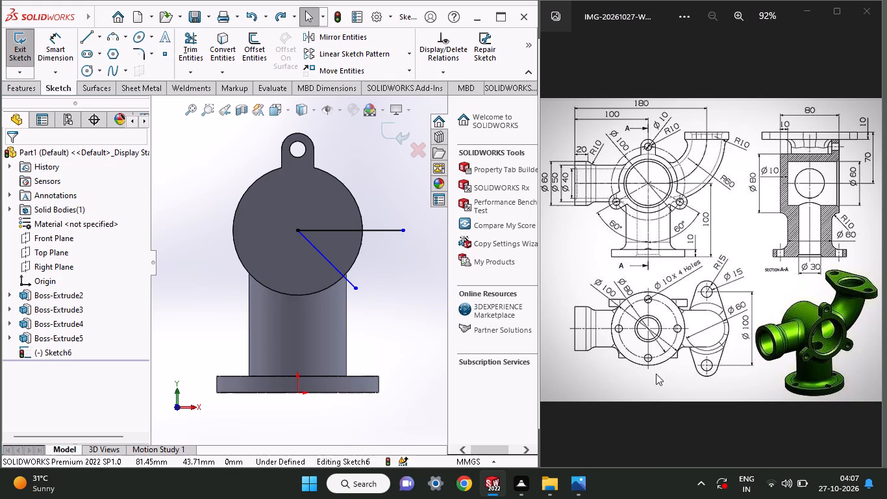
key("ctrl+z")
key("ctrl+z")
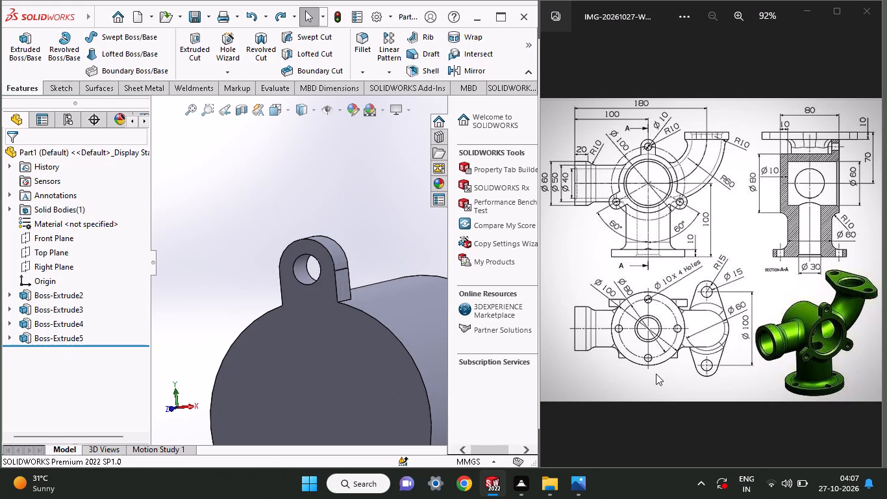
key("ctrl+z")
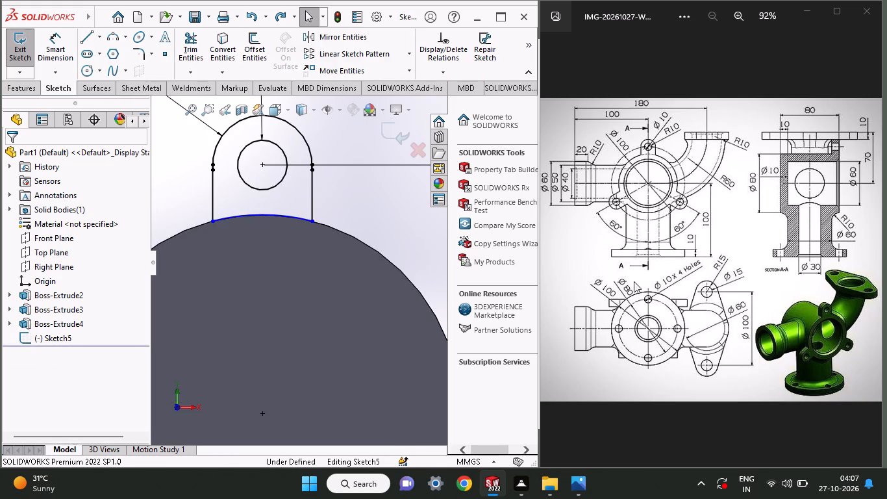
Circular-pattern the upper lug's 20 mm outer arc about the cylinder's centre with 3 equally spaced instances over 360 degrees.
scroll(302, 328, "up", 2, "ctrl")
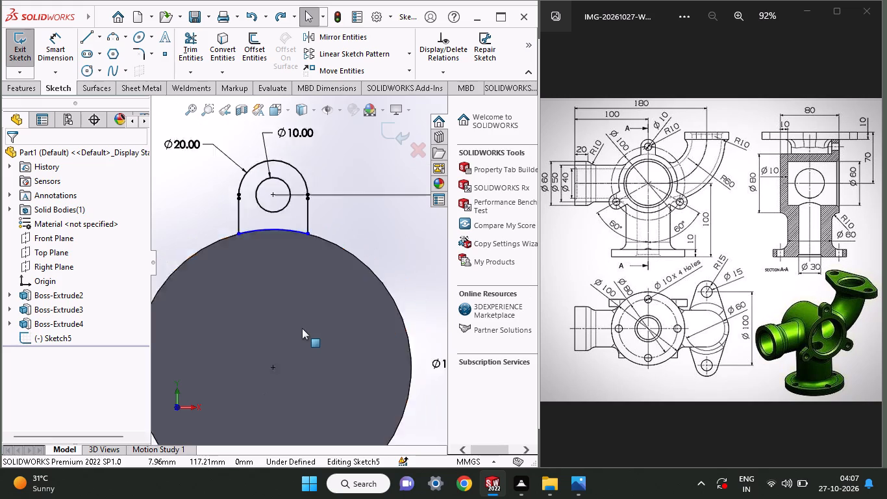
scroll(302, 328, "up", 4, "ctrl")
scroll(302, 328, "down", 3, "ctrl")
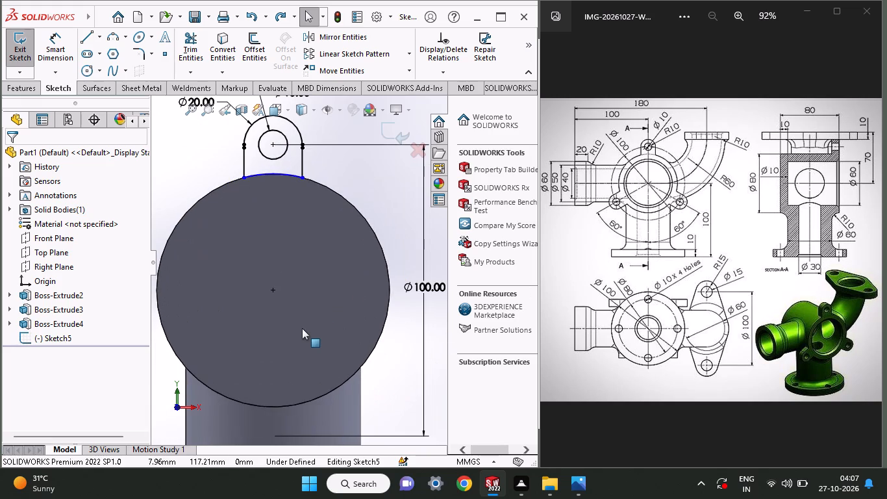
scroll(302, 328, "up", 2, "ctrl")
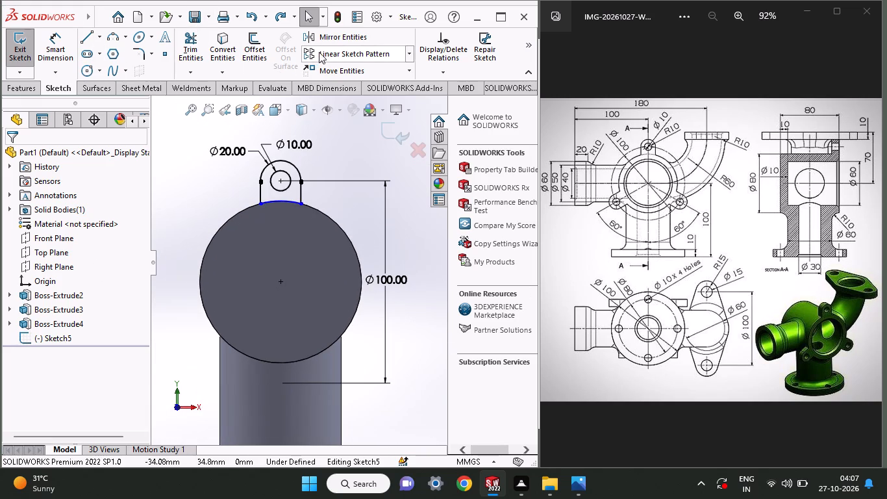
left_click(410, 49)
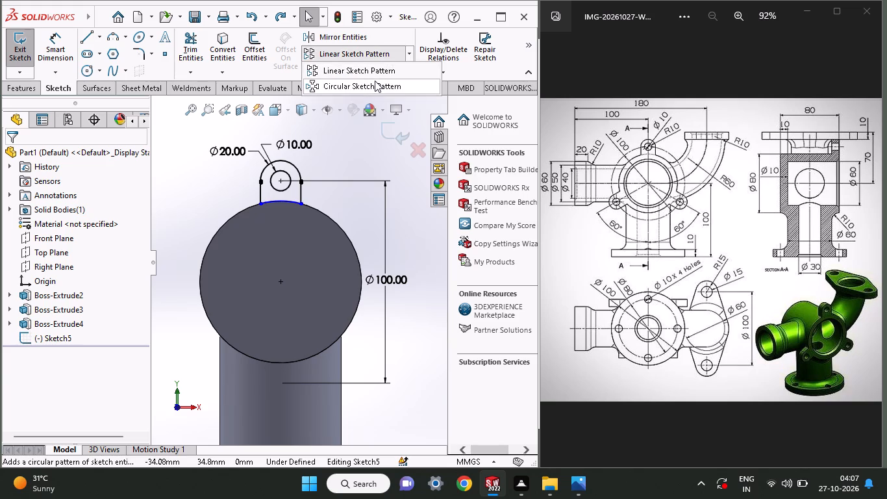
left_click(375, 81)
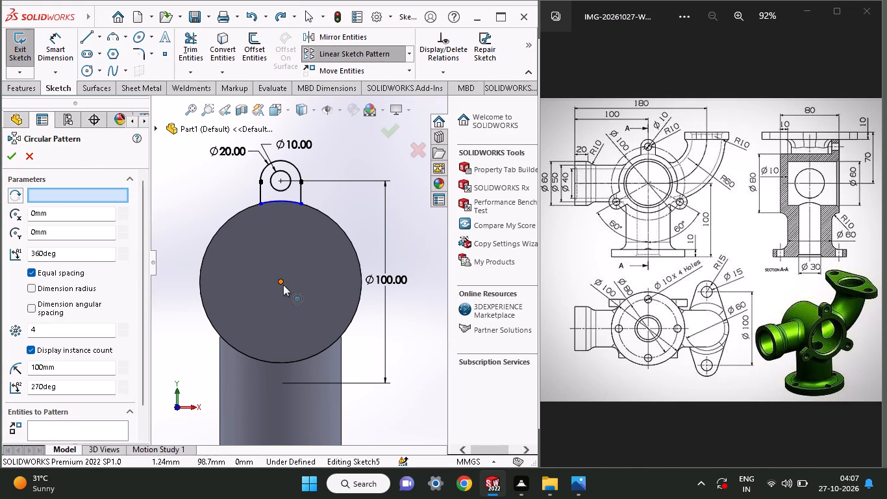
left_click(283, 285)
left_click(47, 193)
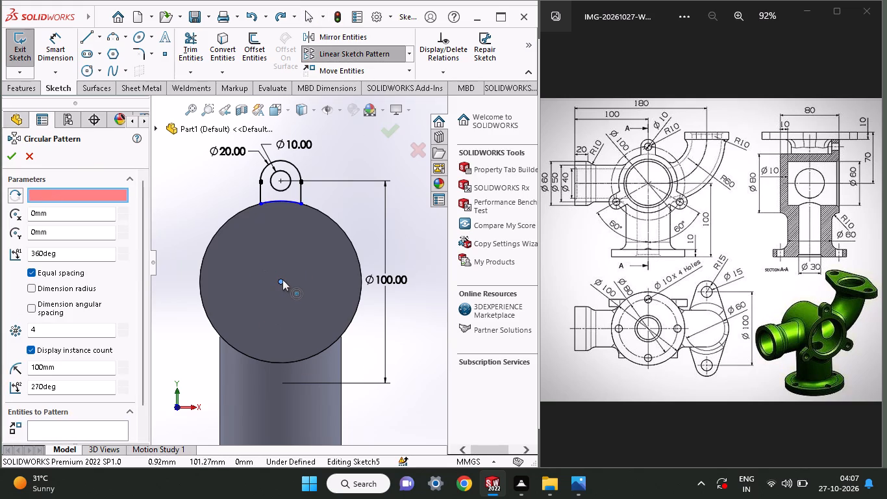
left_click(281, 279)
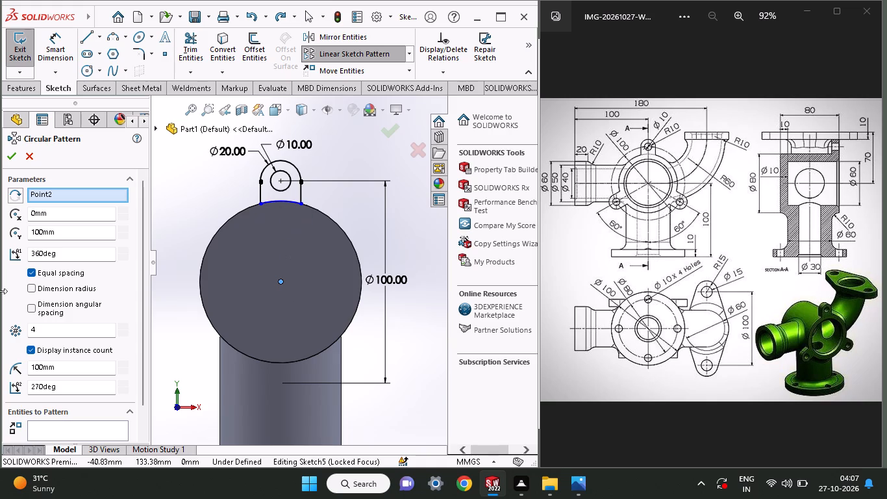
left_click(75, 426)
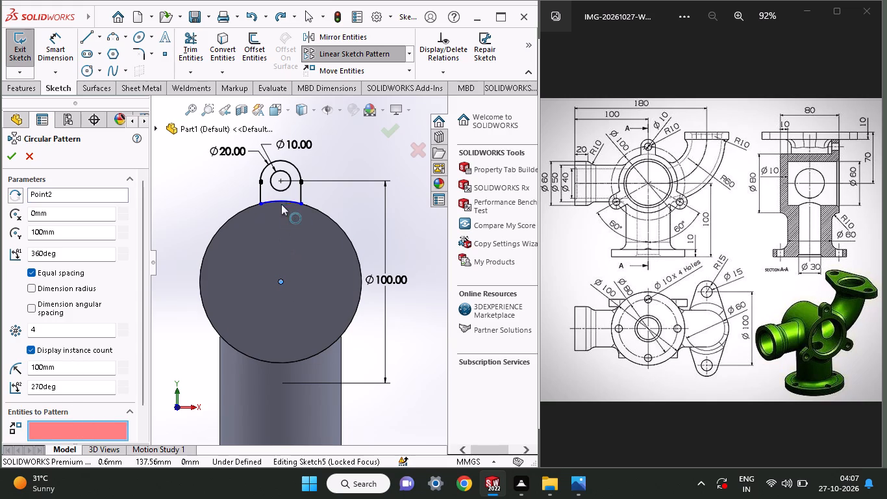
left_click(266, 168)
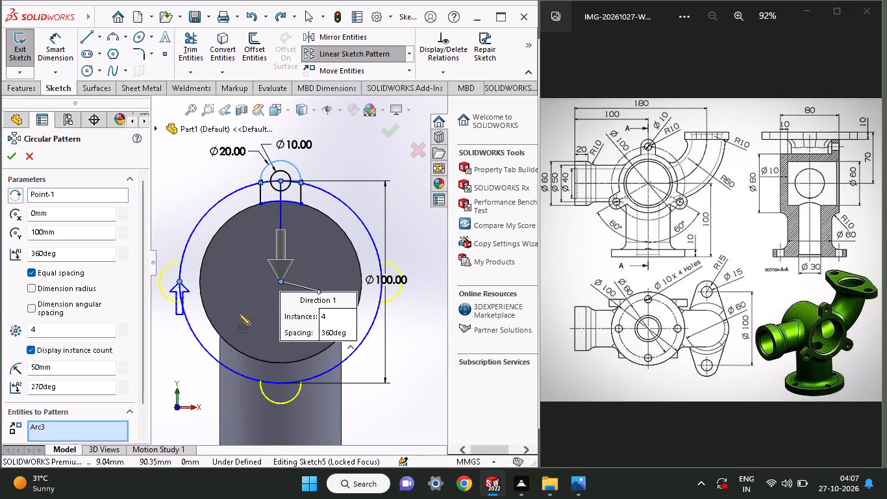
left_click_drag(77, 331, 0, 313)
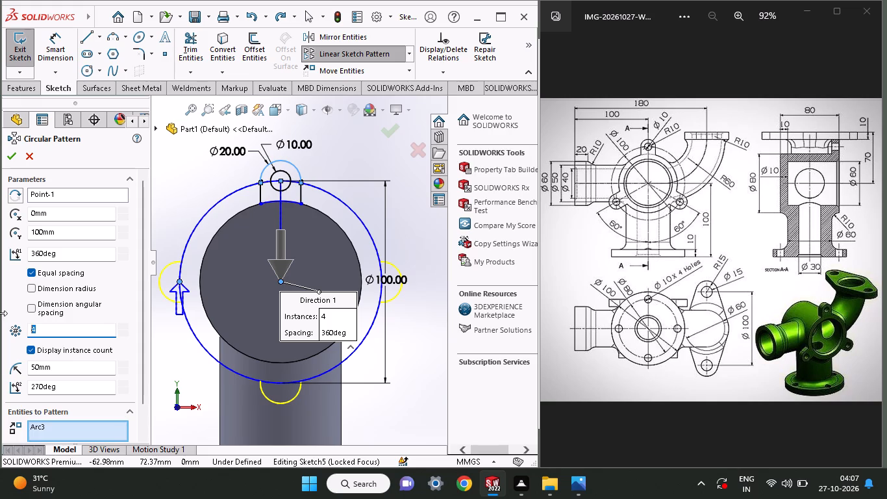
key("3")
key("Return")
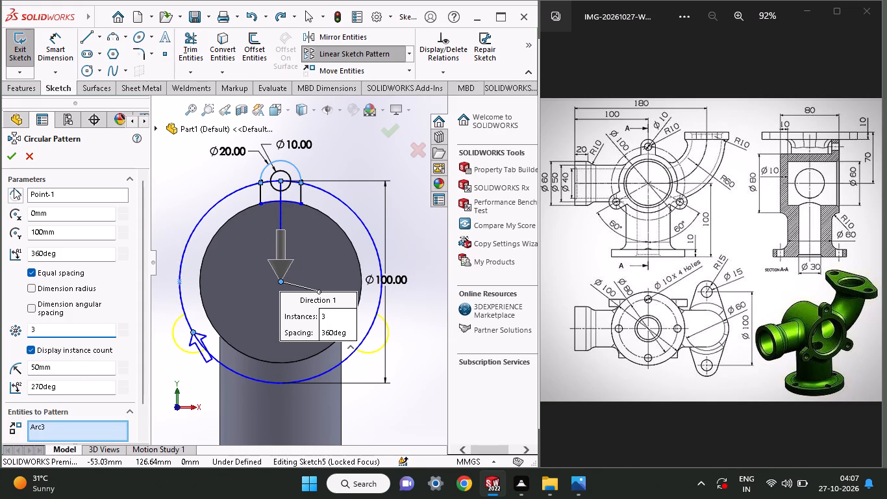
left_click(6, 156)
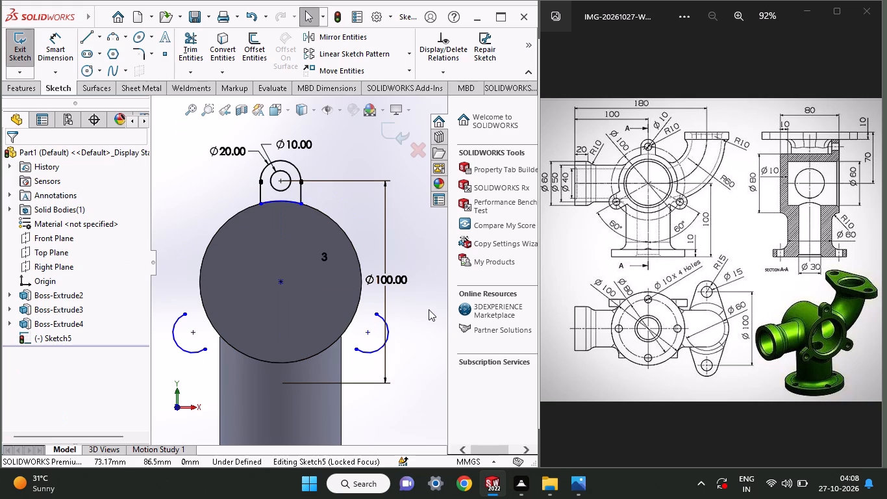
Sketch a line from the cylinder's centre to the centre of the lower-right patterned arc.
left_click(86, 36)
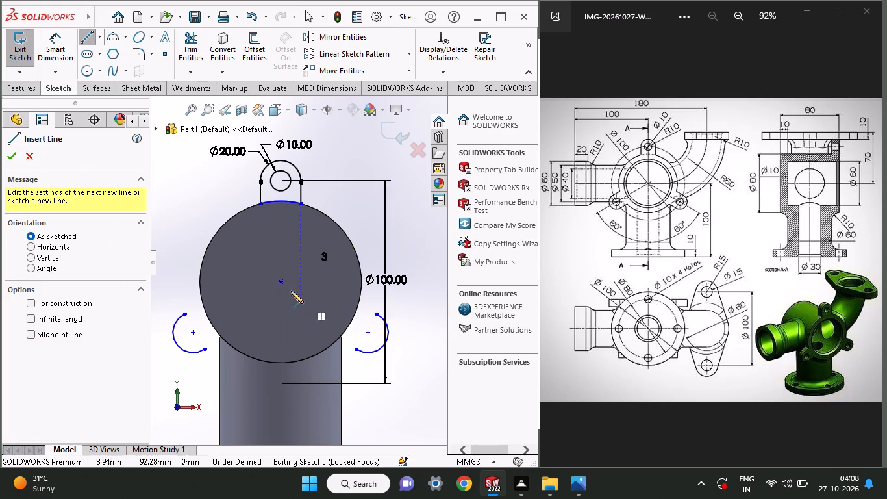
left_click(283, 283)
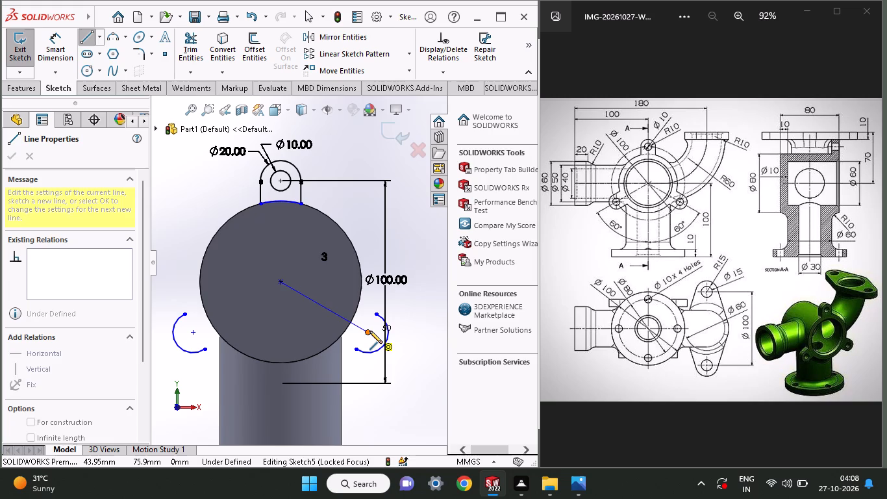
left_click(369, 331)
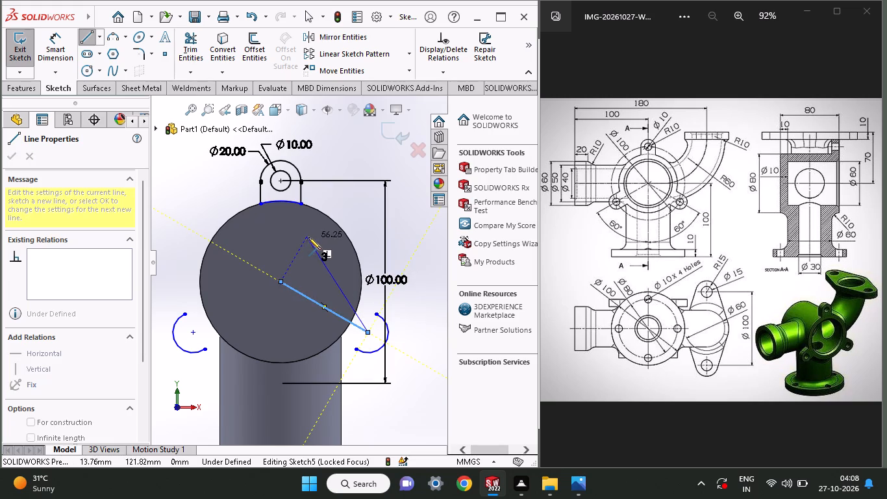
right_click(352, 230)
left_click(356, 239)
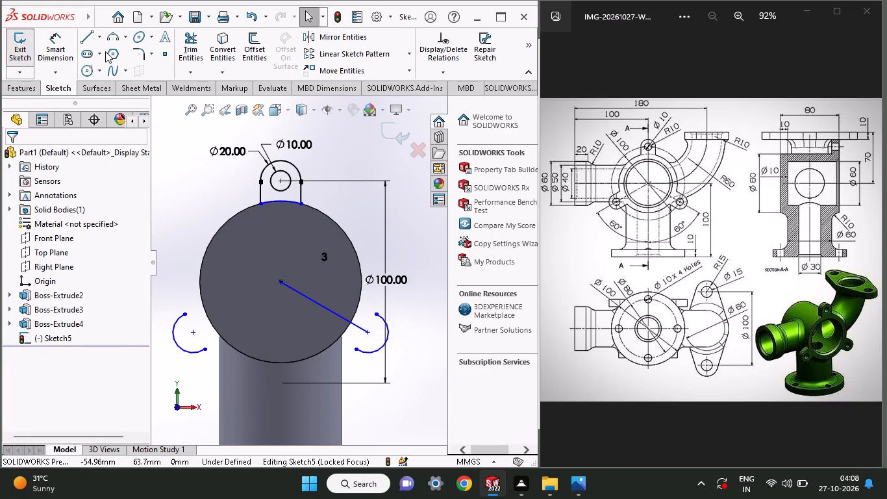
Sketch a horizontal line about 72 mm long from the cylinder's centre towards positive X.
left_click(85, 39)
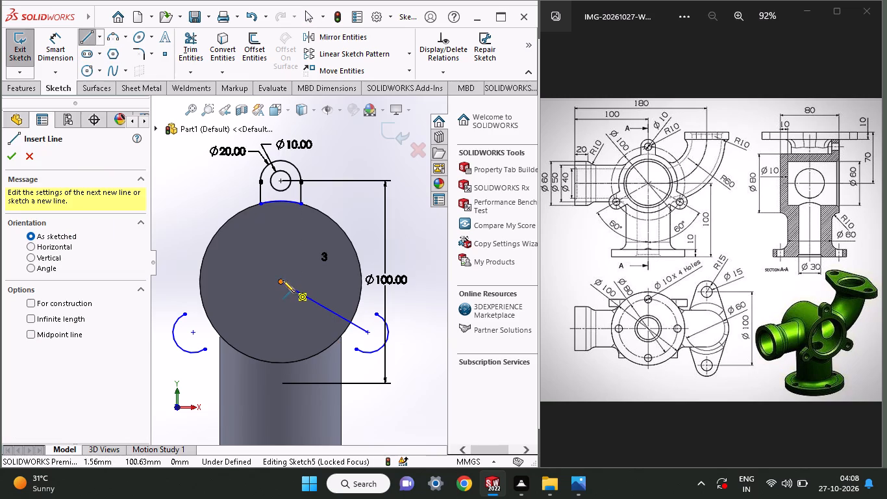
left_click(282, 280)
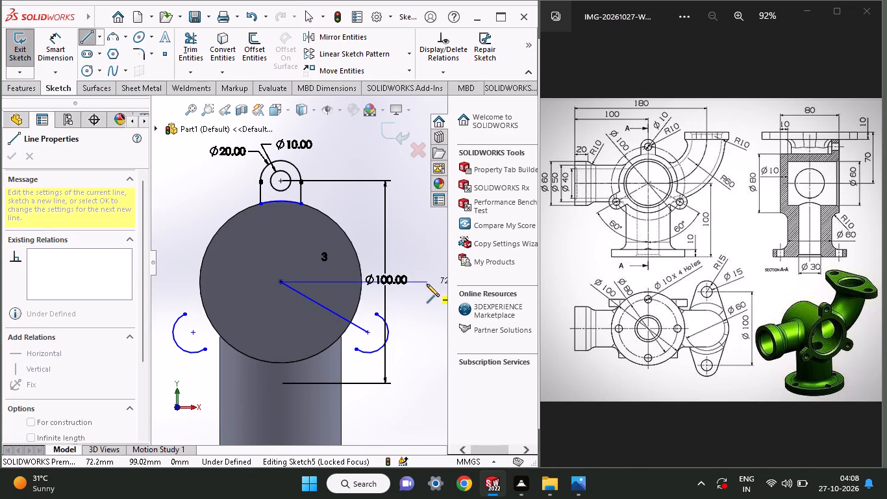
left_click(427, 284)
right_click(421, 246)
left_click(432, 253)
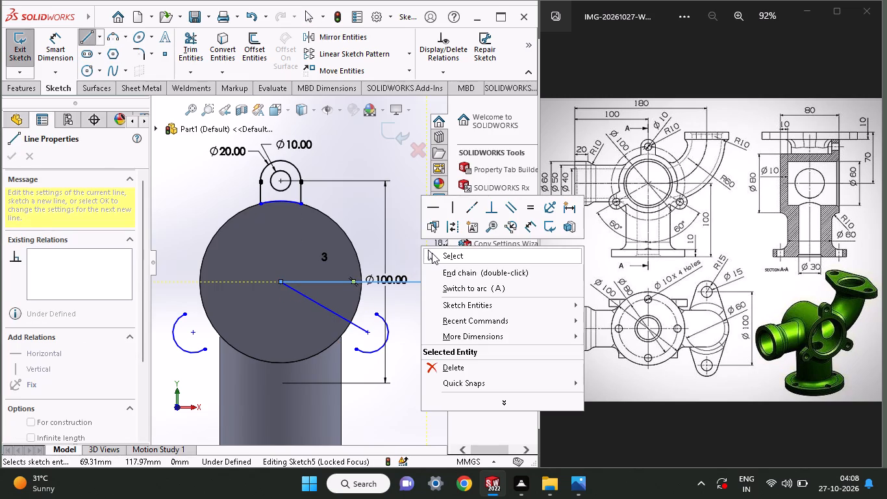
Dimension the sloped line's angle from the horizontal line and its length to the arc's centre.
left_click(44, 45)
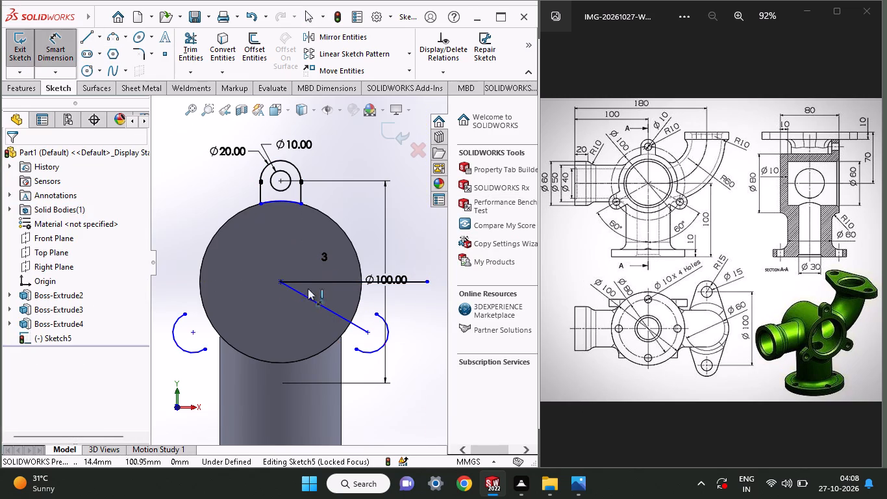
left_click(309, 296)
left_click(319, 280)
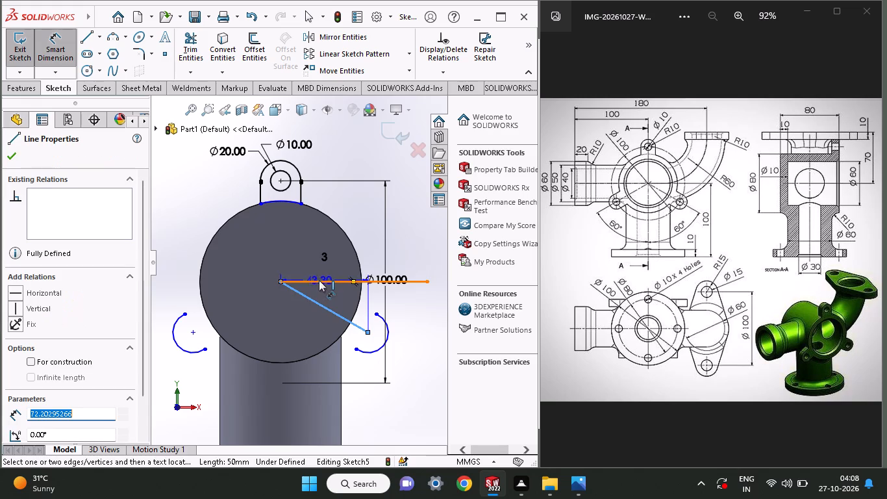
left_click(335, 294)
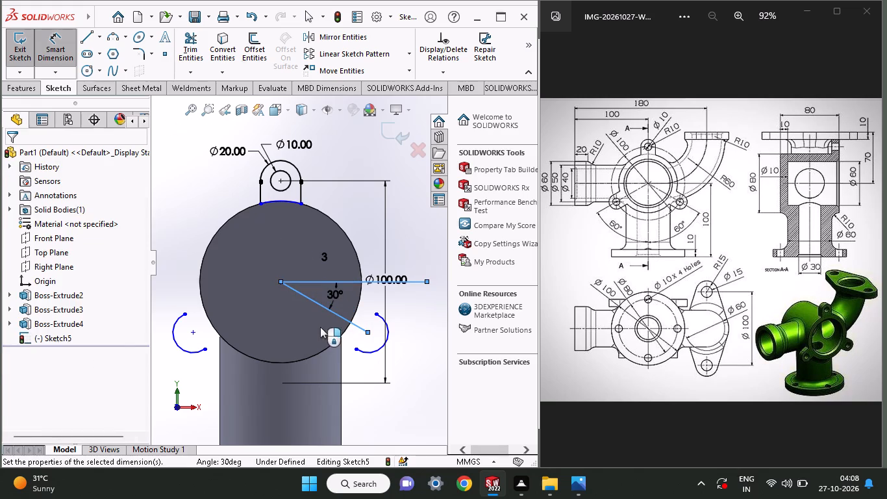
left_click(295, 278)
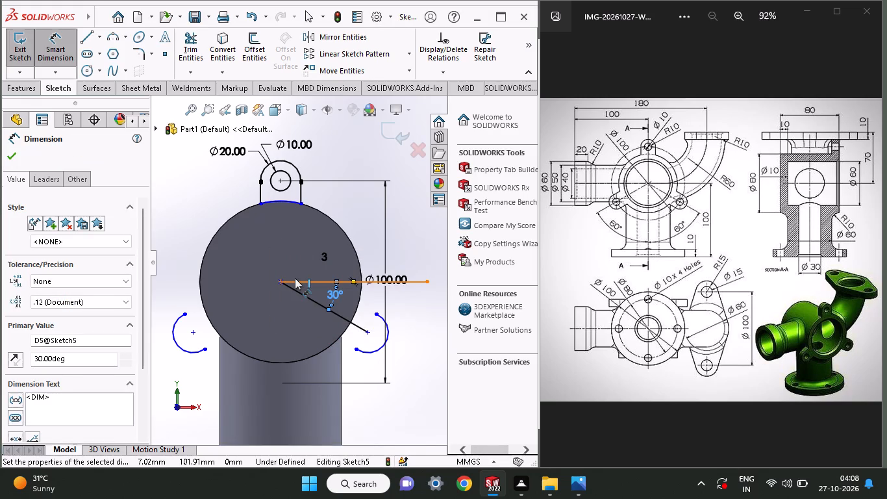
left_click(299, 292)
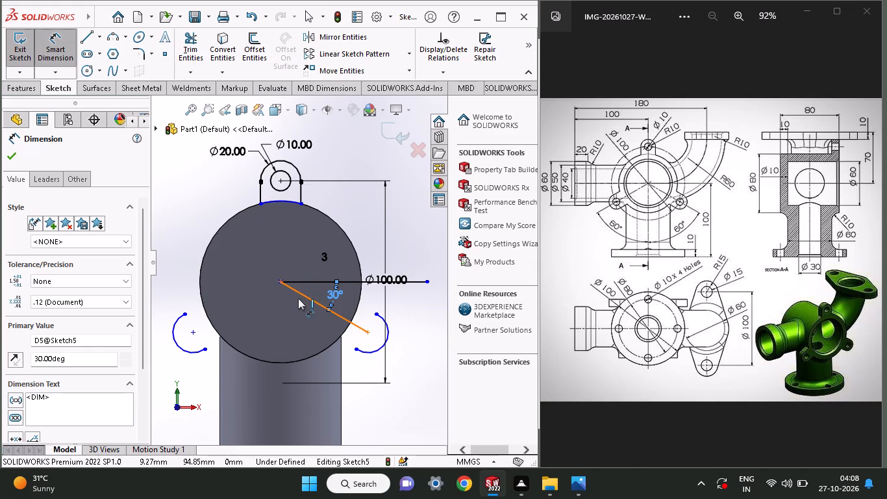
left_click(290, 313)
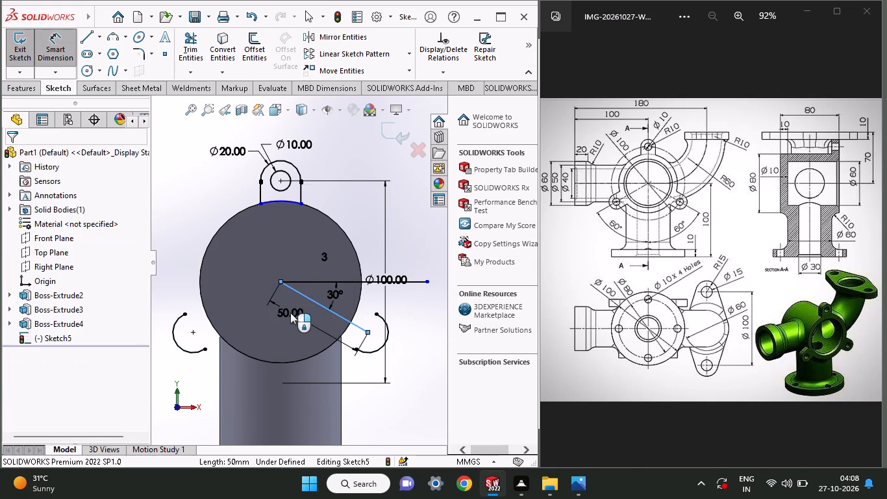
left_click(227, 294)
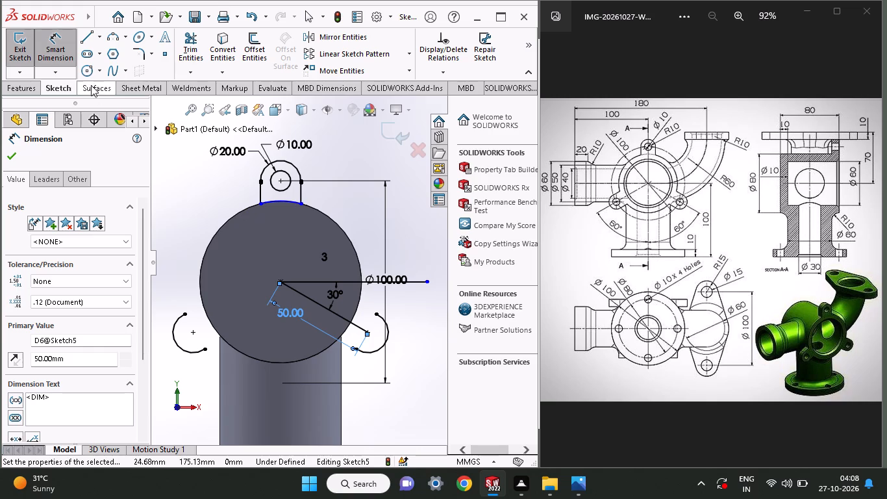
Sketch a circle of about 40 mm radius at the cylinder's centre, following the cylinder's outer edge.
left_click(90, 68)
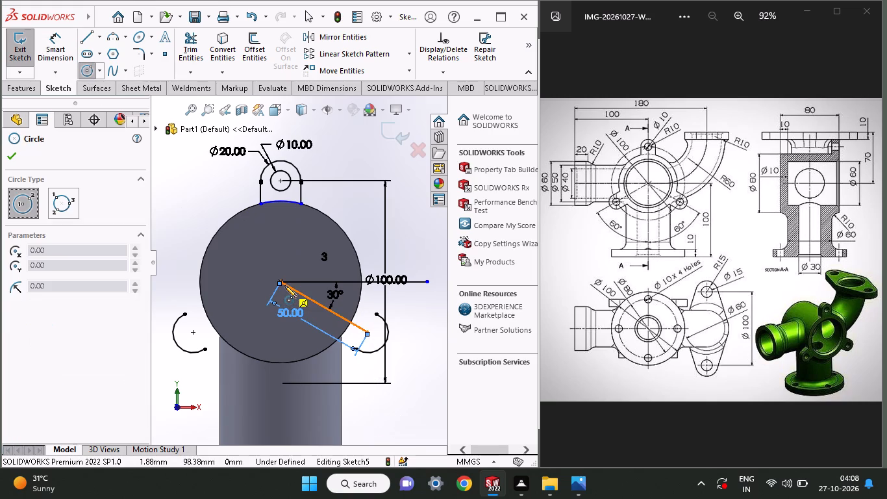
left_click(284, 285)
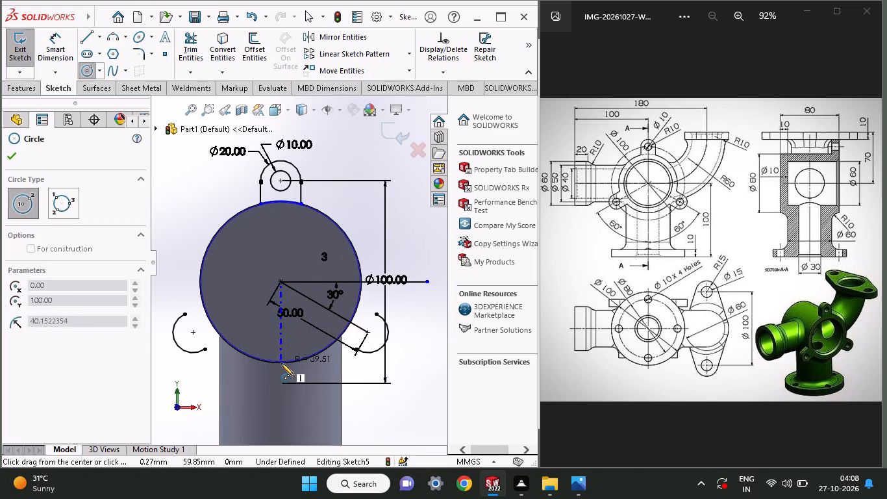
left_click(198, 263)
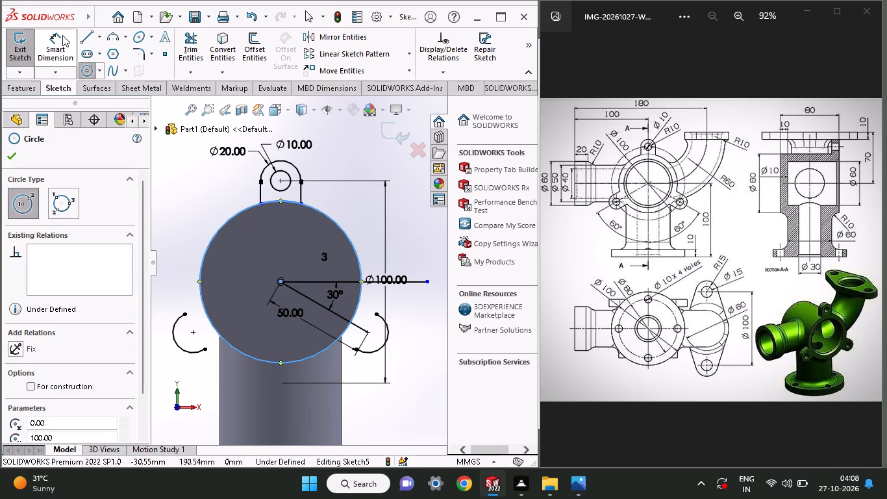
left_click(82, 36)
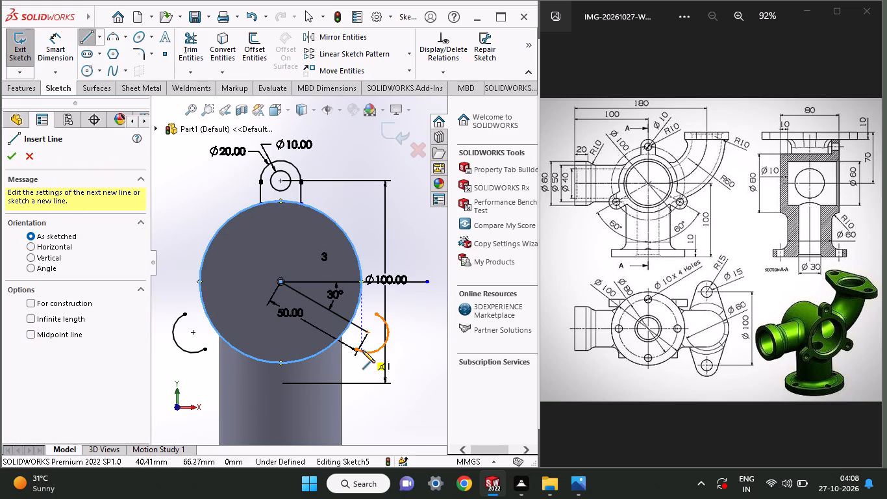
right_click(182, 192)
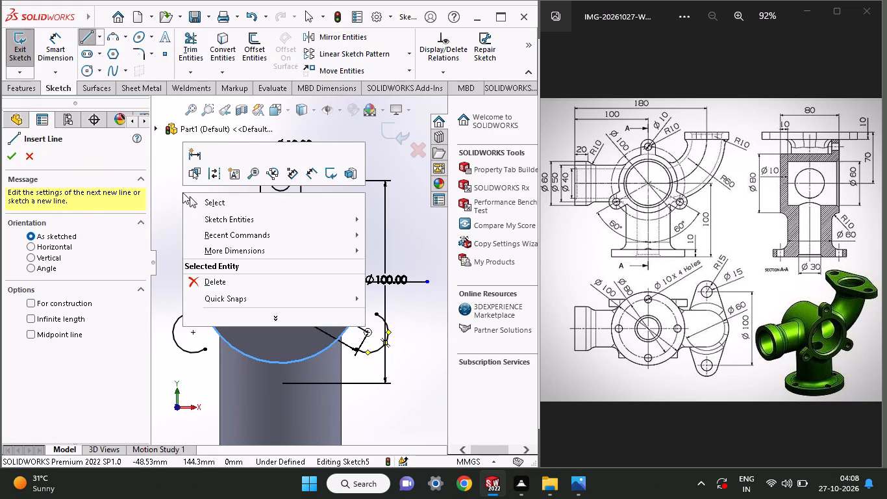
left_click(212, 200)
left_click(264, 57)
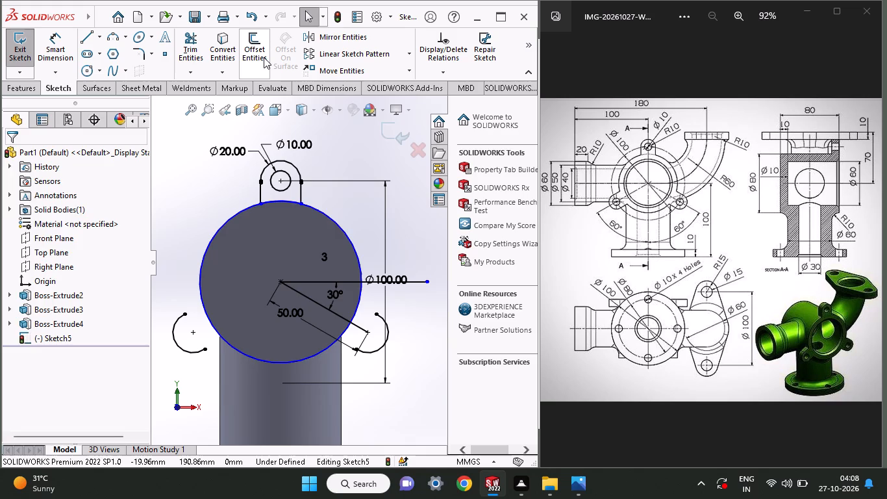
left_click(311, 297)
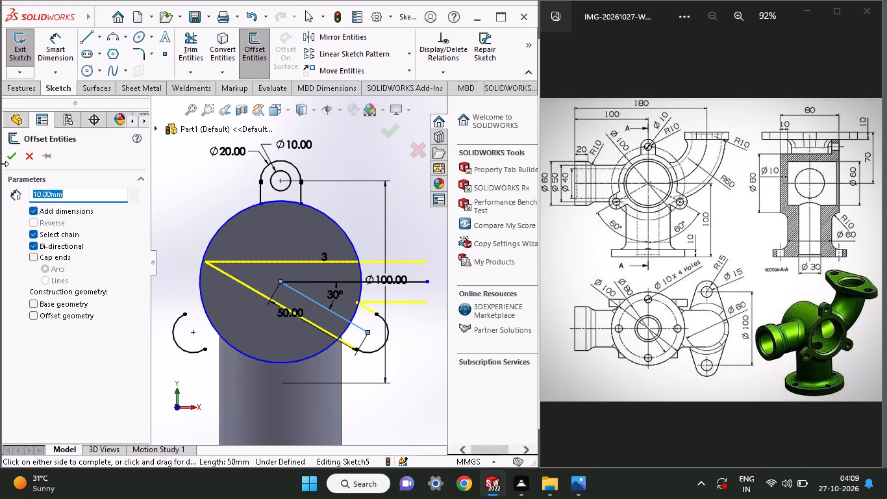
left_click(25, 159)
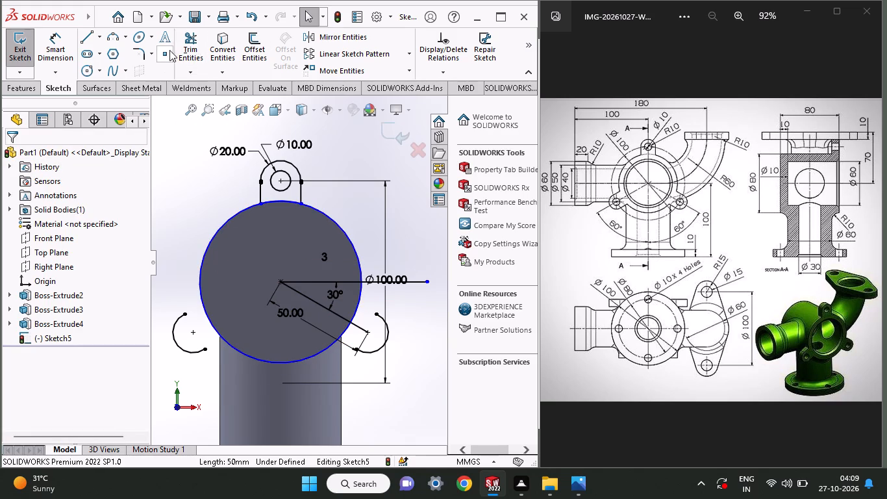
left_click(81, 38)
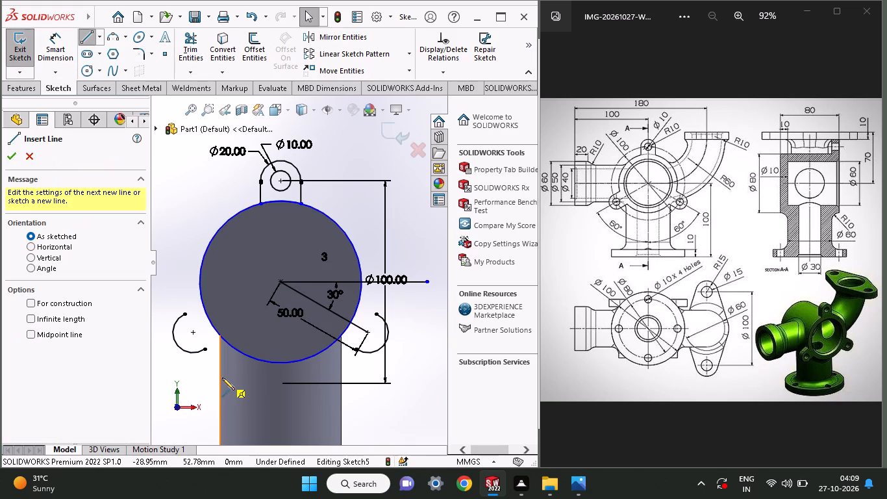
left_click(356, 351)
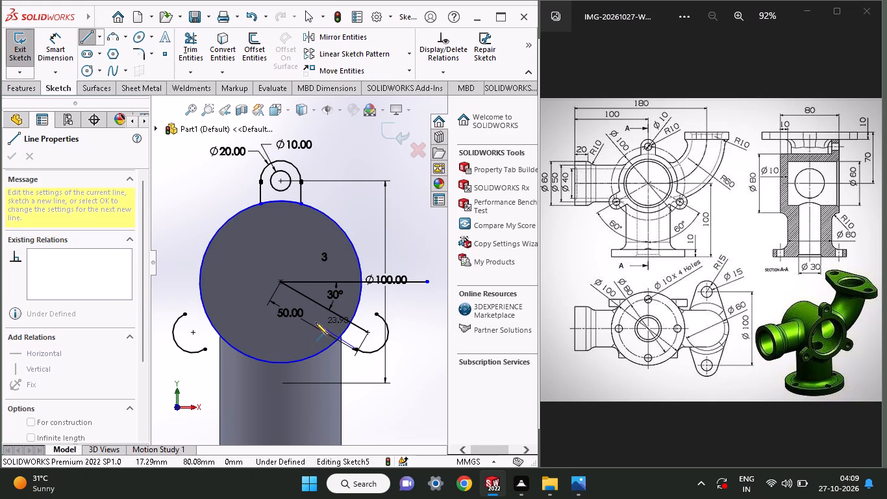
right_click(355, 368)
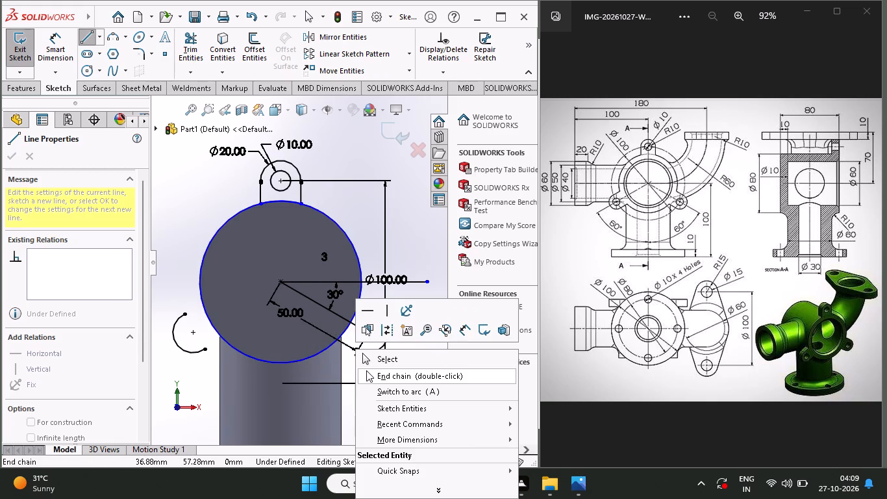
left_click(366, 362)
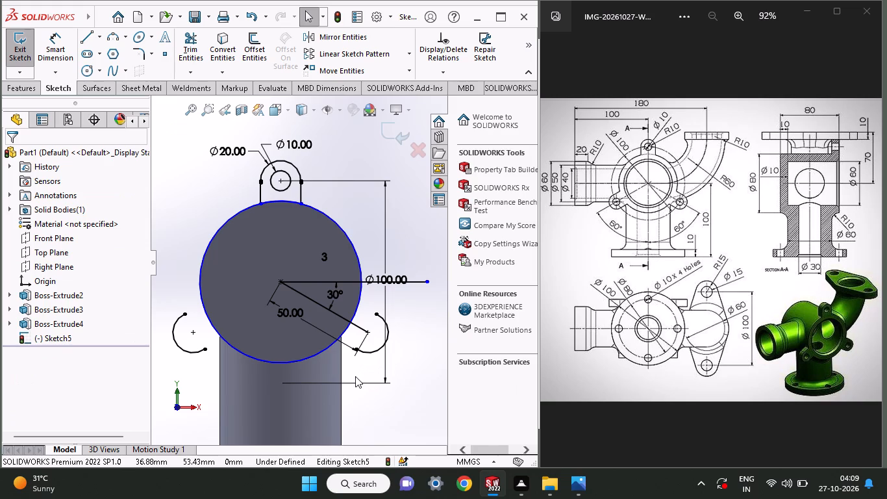
Sketch the lower-right lug's two straight sides from its arc's ends into the cylinder's circle, the lower side about 16 mm long.
scroll(355, 358, "down", 3, "ctrl")
scroll(416, 295, "down", 3, "ctrl")
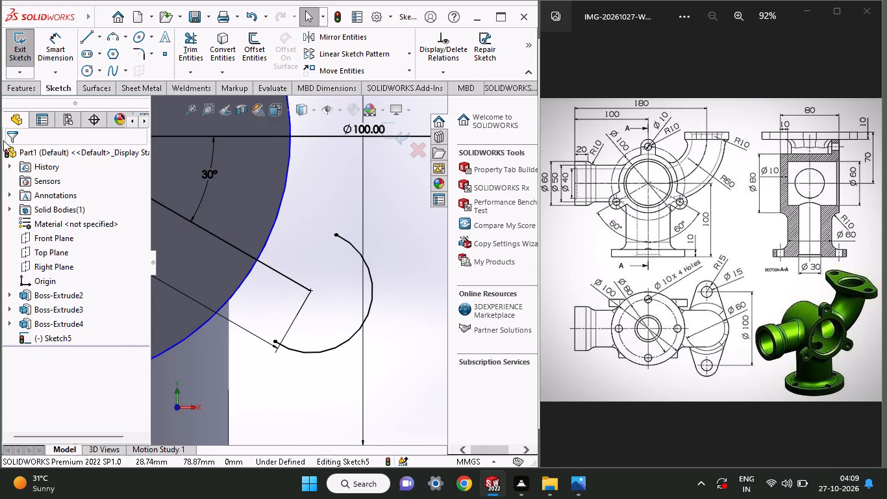
left_click(88, 42)
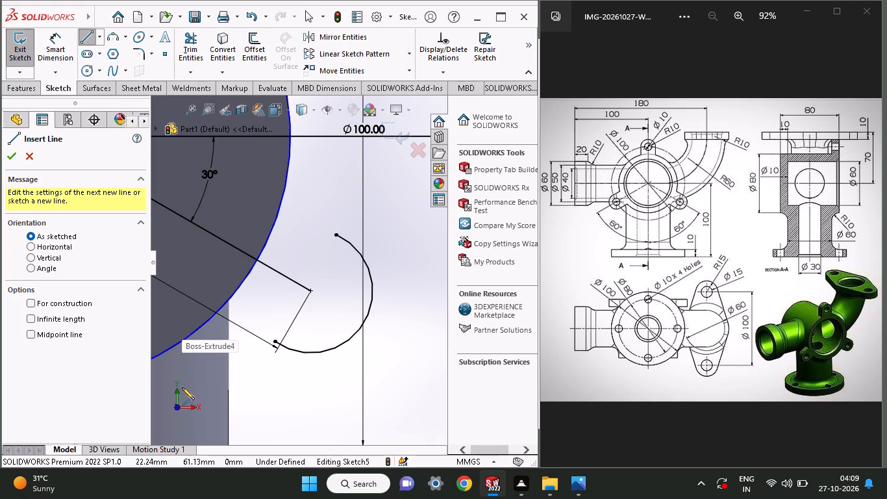
left_click(274, 340)
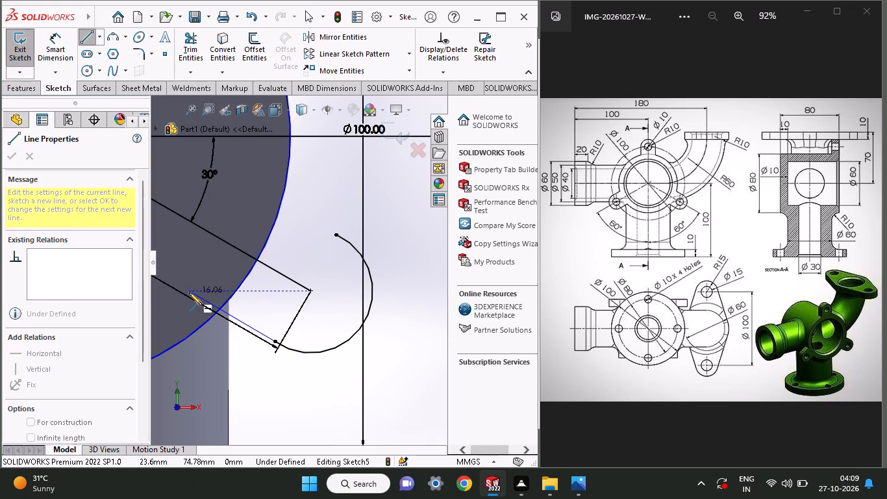
right_click(197, 264)
left_click(208, 269)
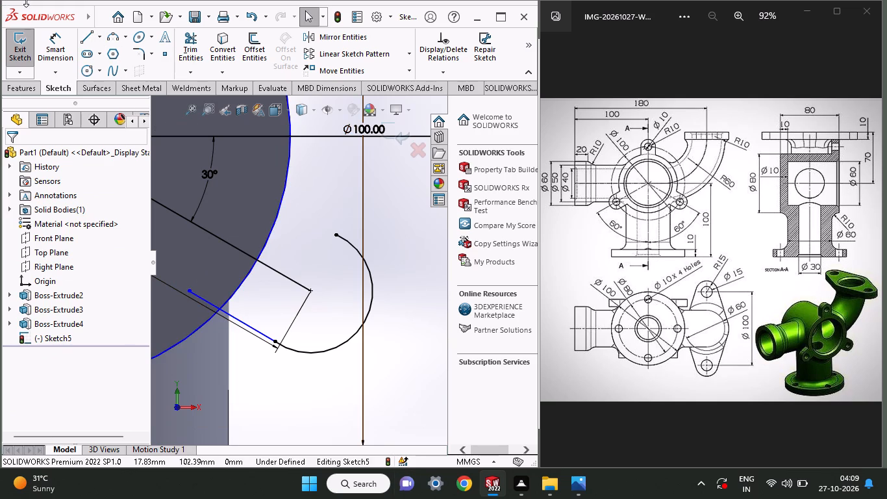
left_click(89, 34)
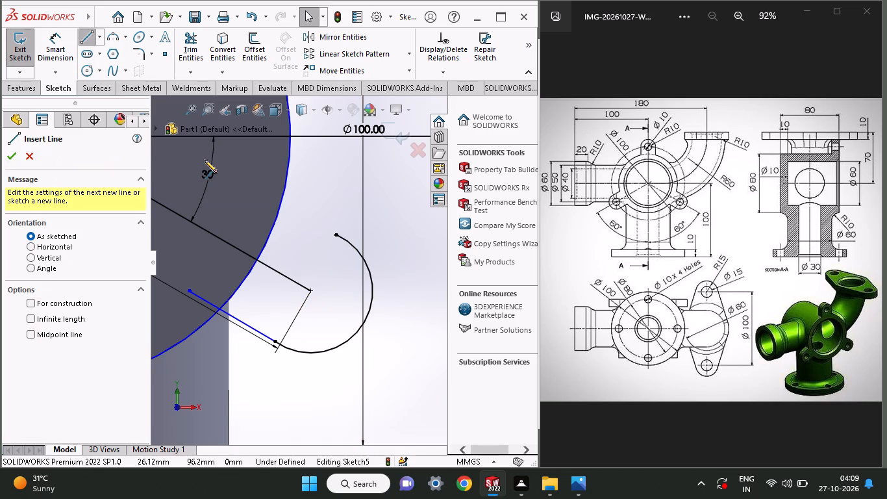
left_click(335, 236)
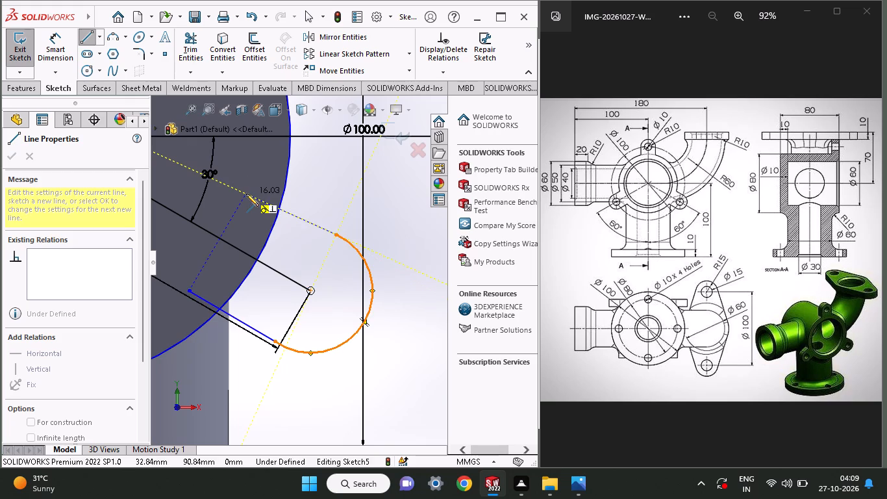
left_click(247, 181)
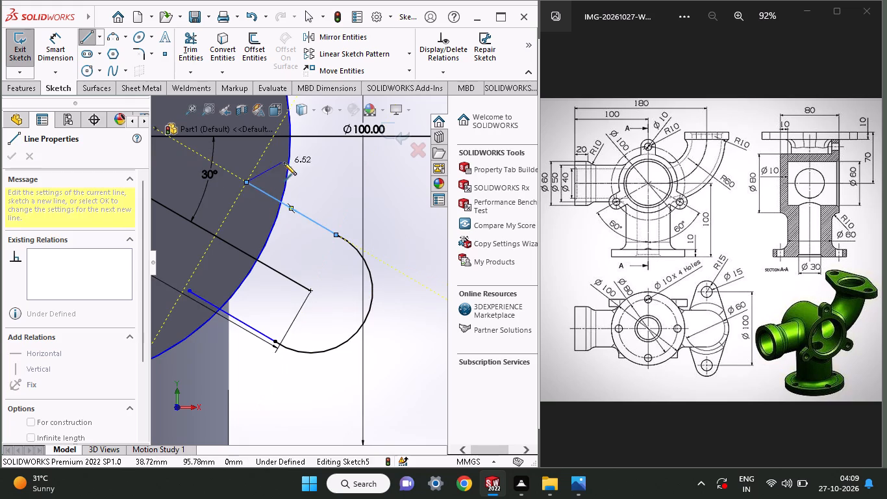
right_click(347, 190)
left_click(358, 199)
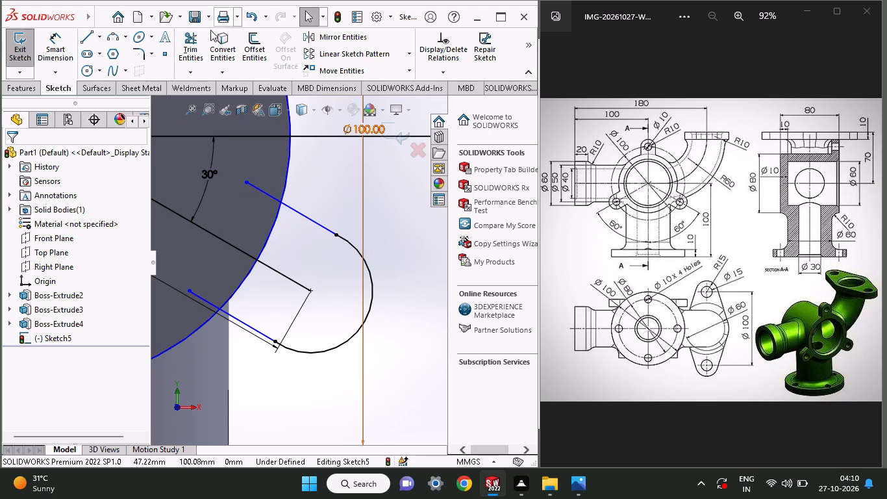
Trim the lower-right lug's side lines inside the cylinder's circle and the circle's segments on either side of the lug.
left_click(181, 45)
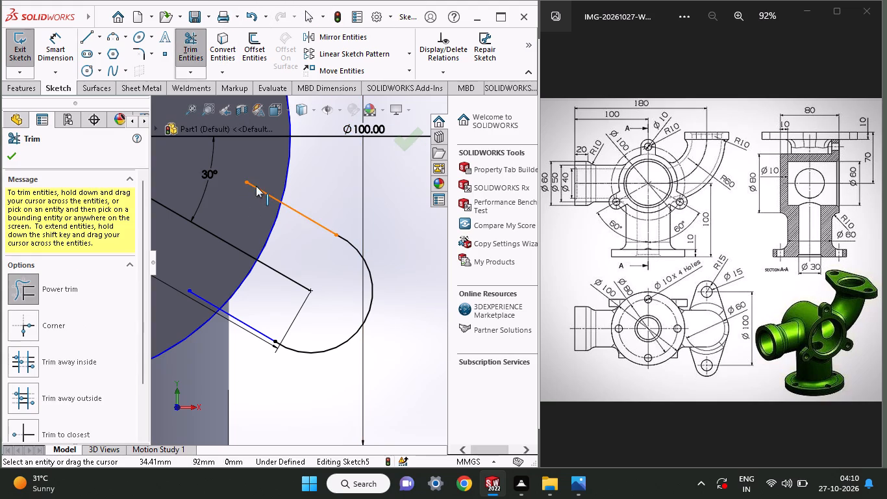
left_click_drag(252, 207, 262, 172)
left_click_drag(220, 283, 193, 301)
left_click_drag(194, 301, 213, 370)
left_click_drag(269, 155, 305, 192)
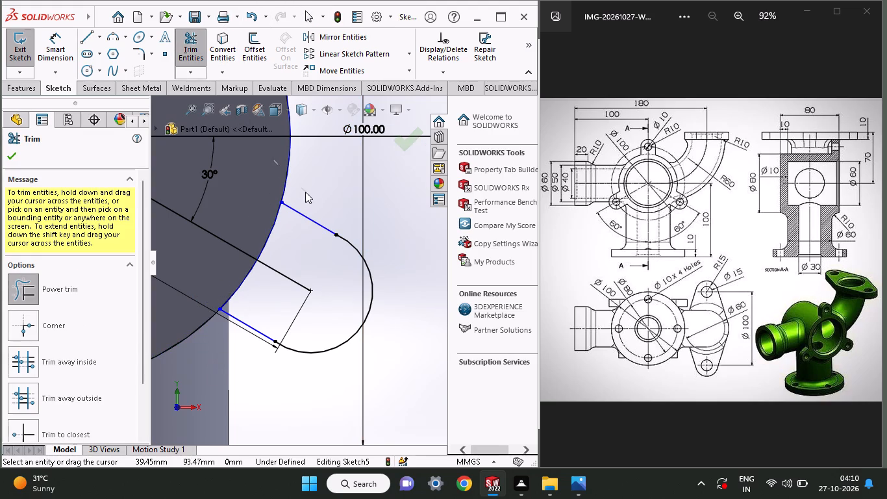
left_click_drag(305, 192, 306, 192)
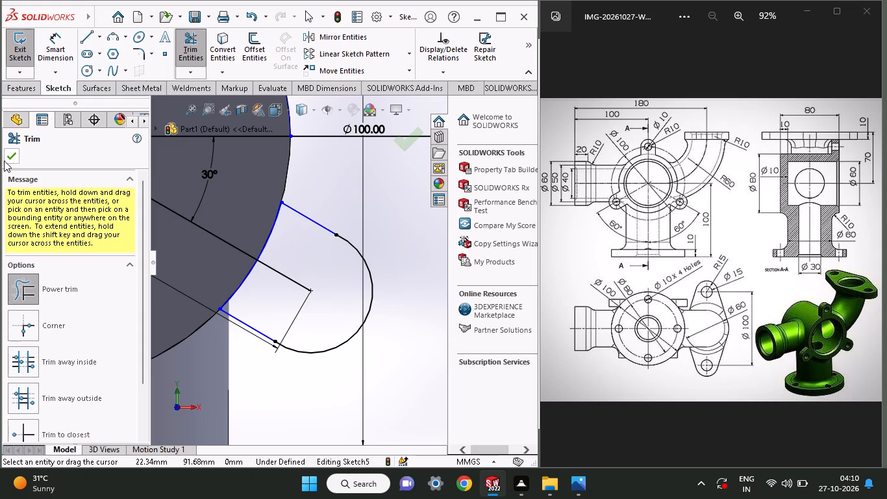
left_click(6, 160)
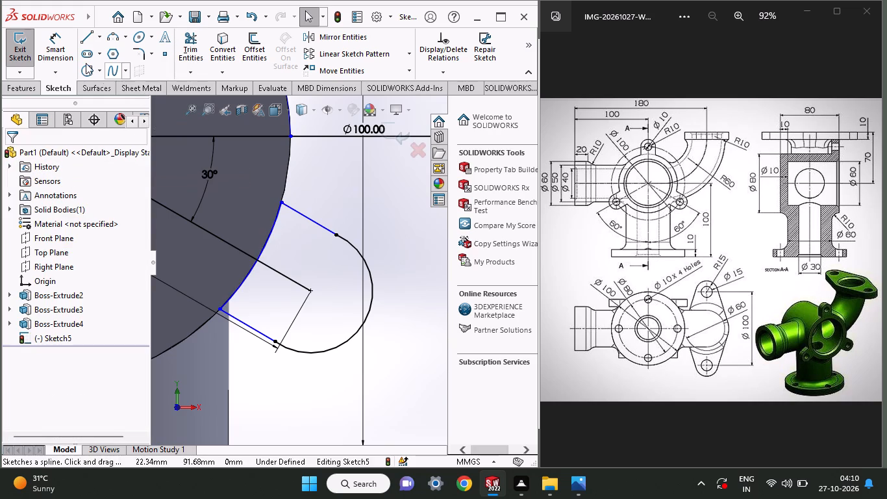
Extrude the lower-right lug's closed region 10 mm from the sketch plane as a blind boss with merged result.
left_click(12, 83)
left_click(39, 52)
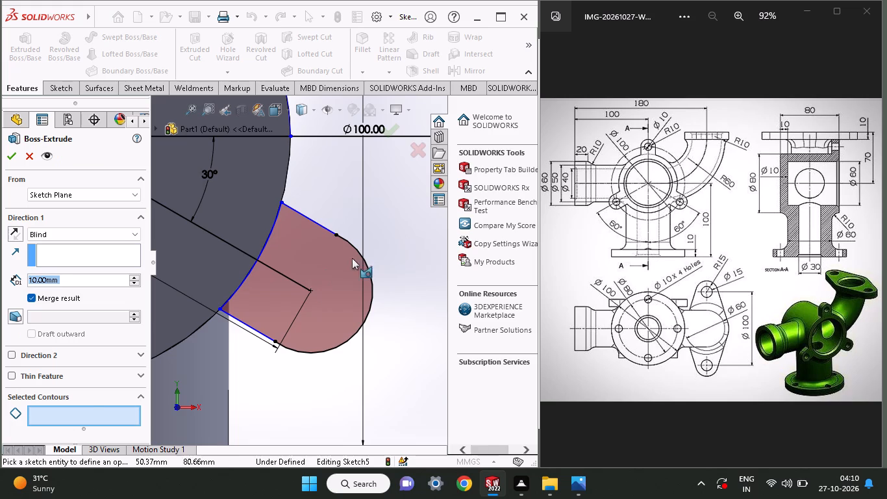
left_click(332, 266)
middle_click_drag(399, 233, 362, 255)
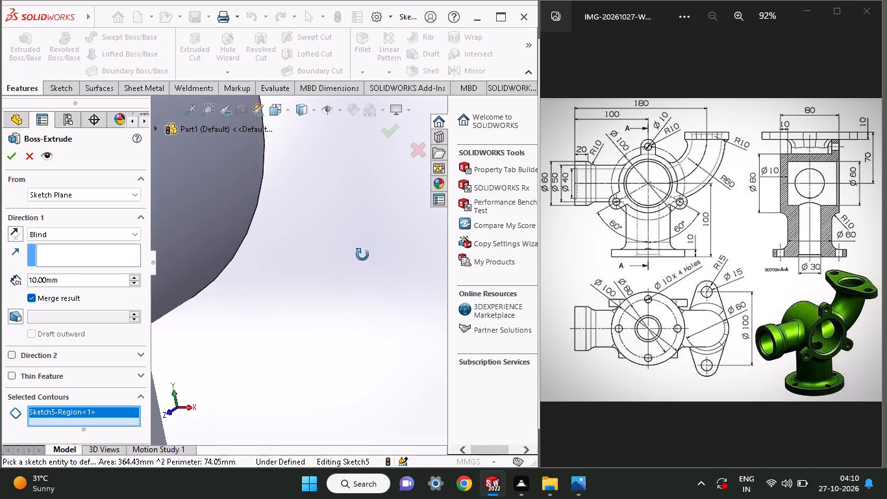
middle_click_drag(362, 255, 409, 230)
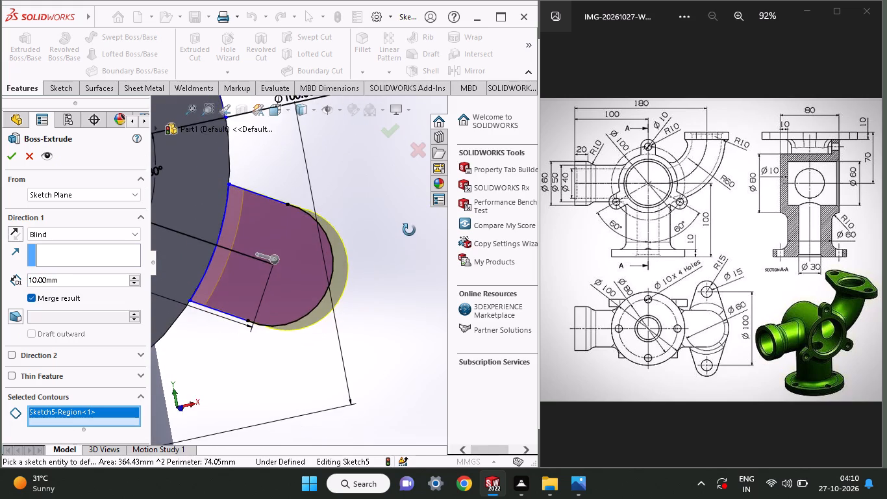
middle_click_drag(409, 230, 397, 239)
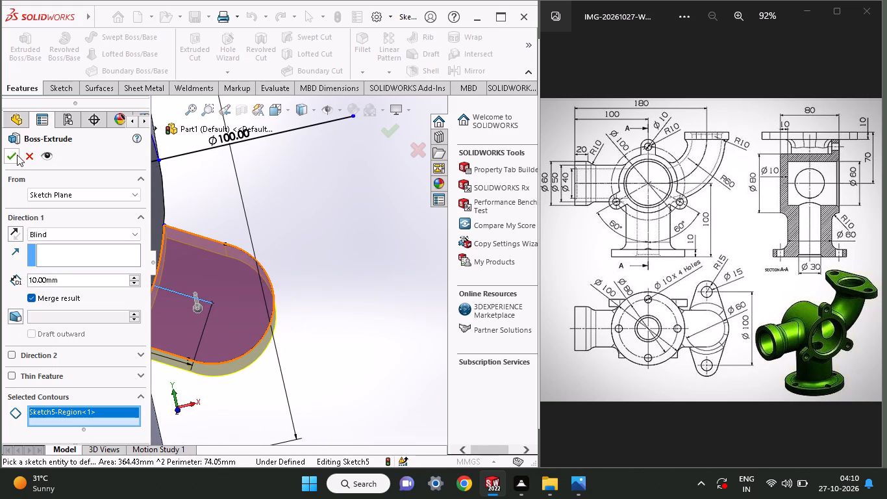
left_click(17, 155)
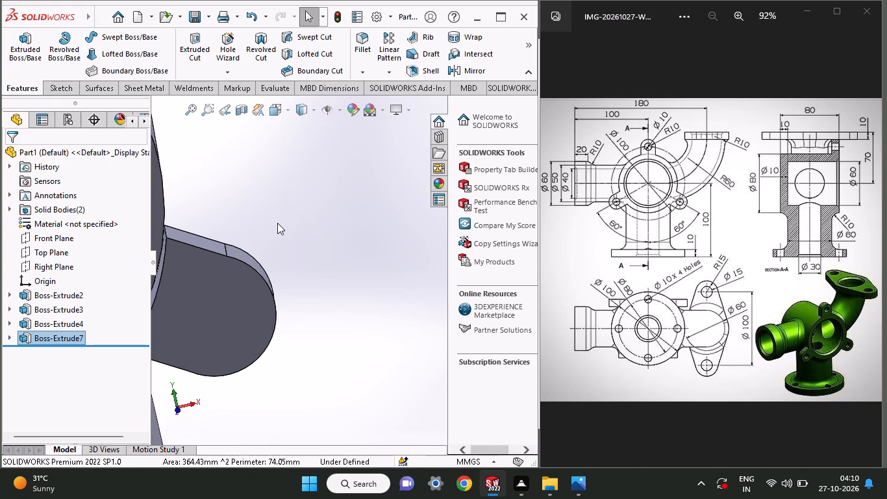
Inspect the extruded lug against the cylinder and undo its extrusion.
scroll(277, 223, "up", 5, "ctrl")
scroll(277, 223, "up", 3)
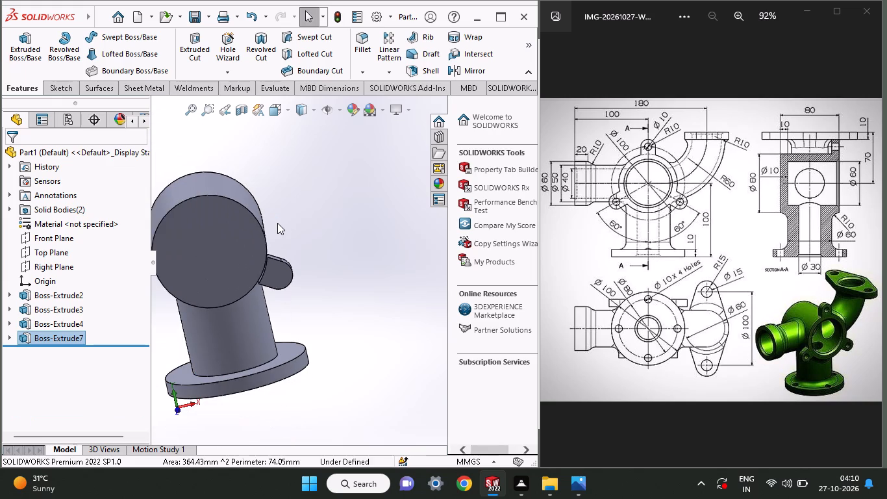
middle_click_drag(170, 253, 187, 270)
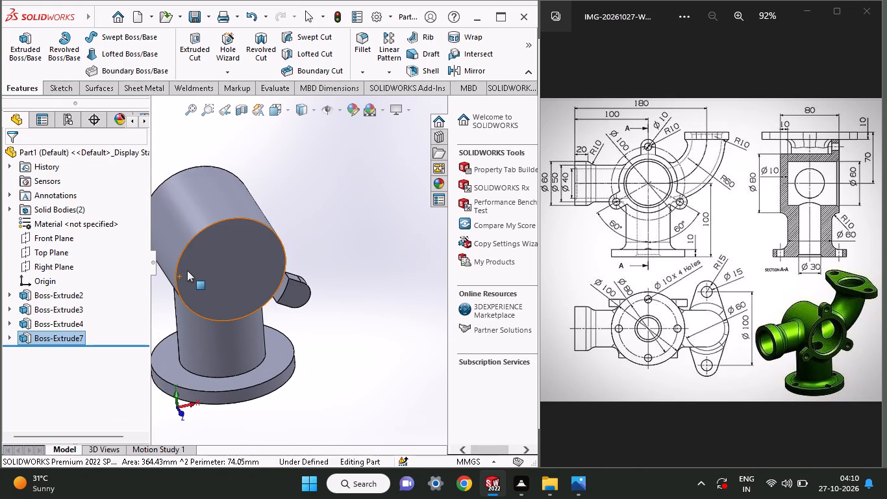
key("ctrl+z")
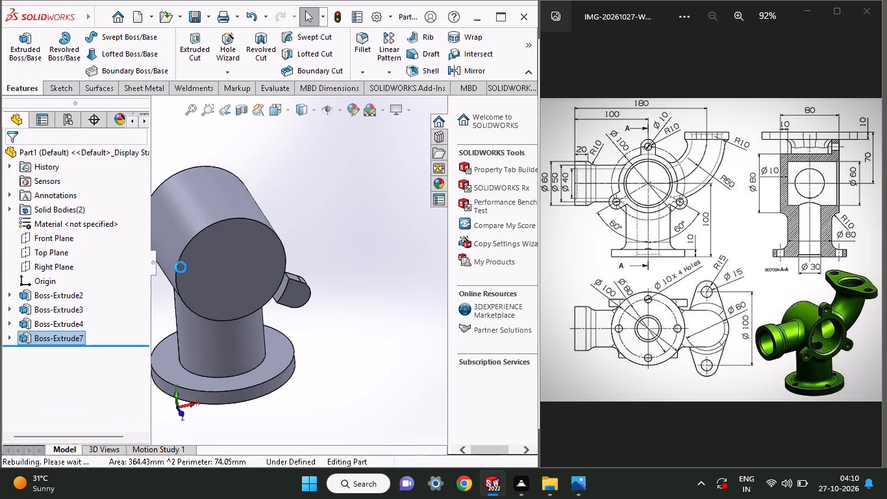
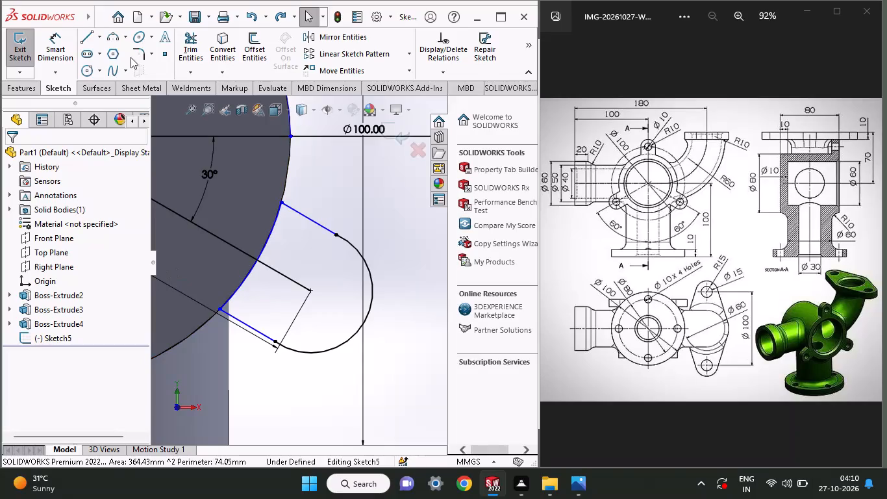
Extrude the lower-right lug's closed region 10 mm as a blind boss in the reversed direction, alongside the cylinder, with merged result.
left_click(29, 83)
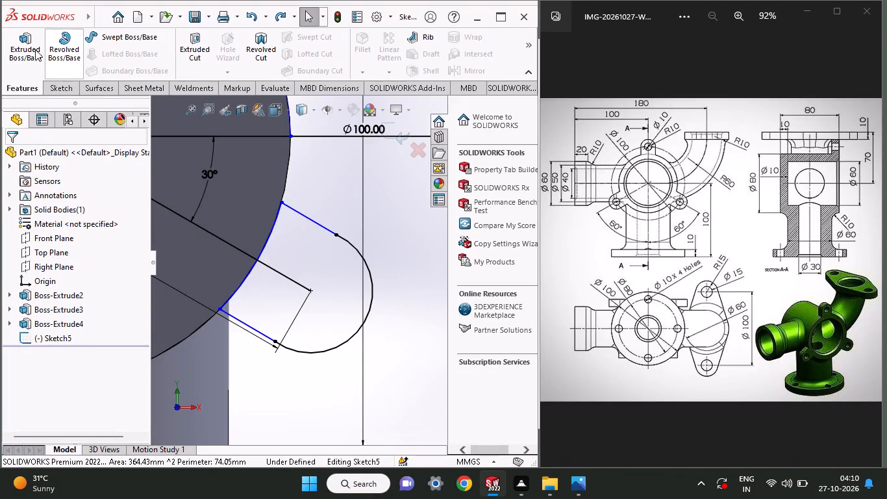
left_click(19, 51)
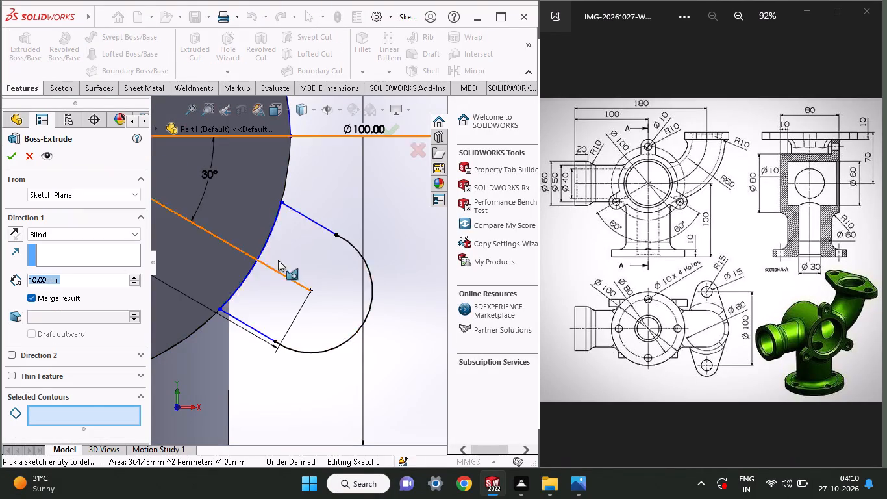
left_click(295, 257)
left_click(13, 227)
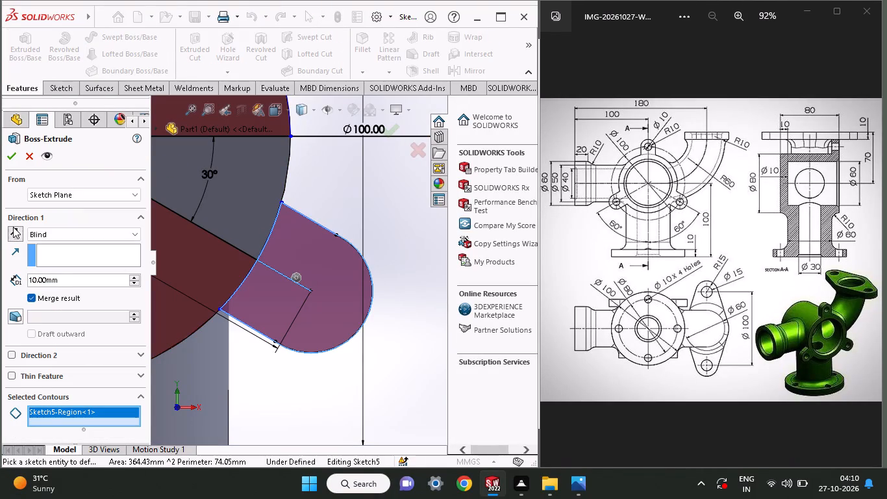
middle_click_drag(359, 190, 242, 246)
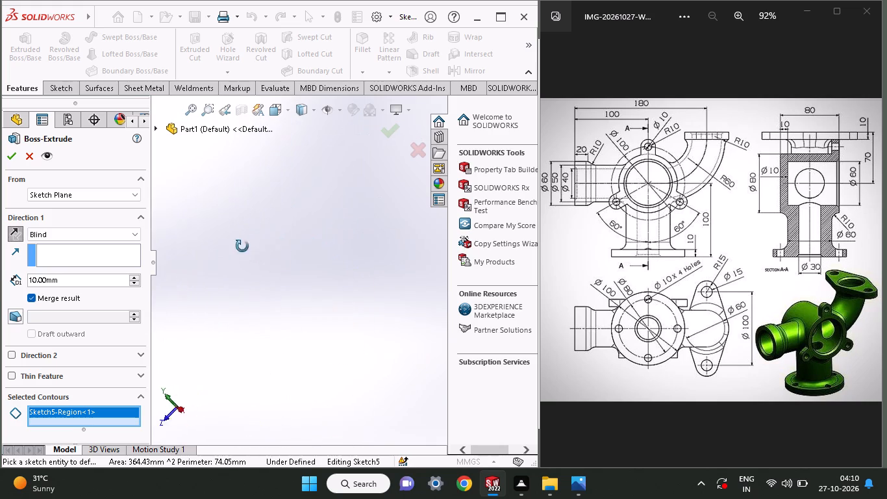
middle_click_drag(242, 246, 364, 126)
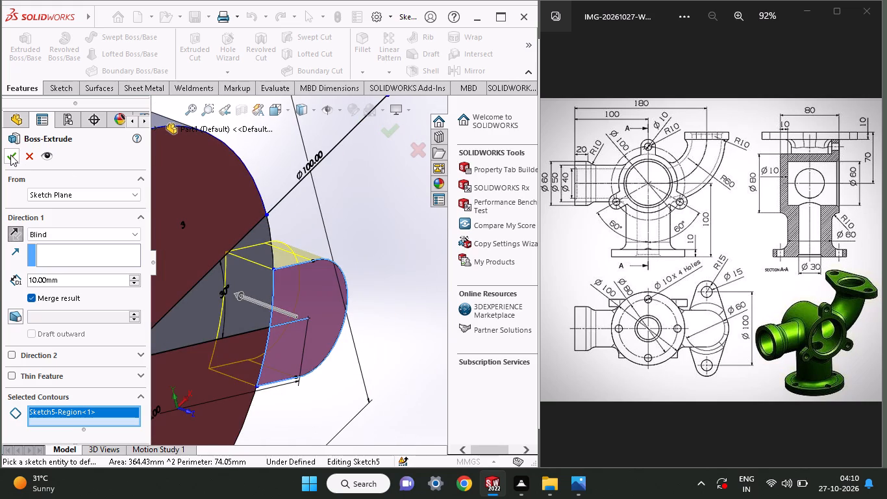
left_click(10, 155)
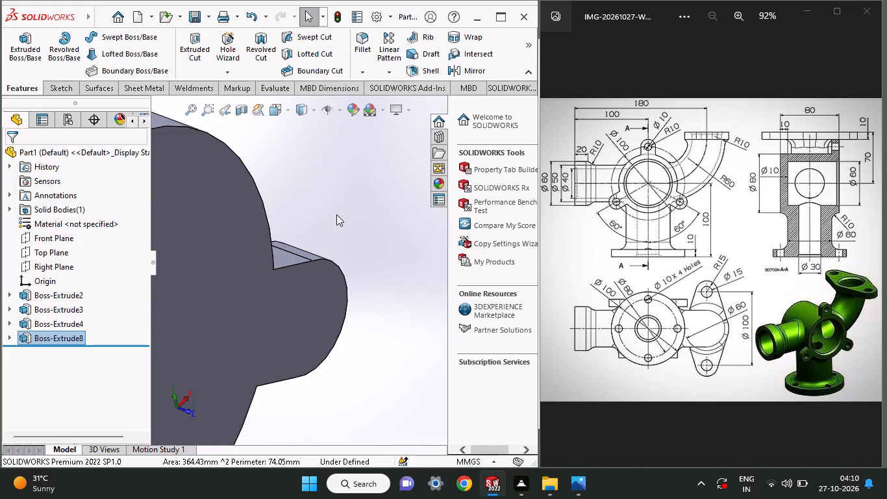
Start a sketch on the main cylinder's flat end face and draw a vertical line about 49.9 mm long upward from the circle's centre.
middle_click_drag(336, 214, 301, 266)
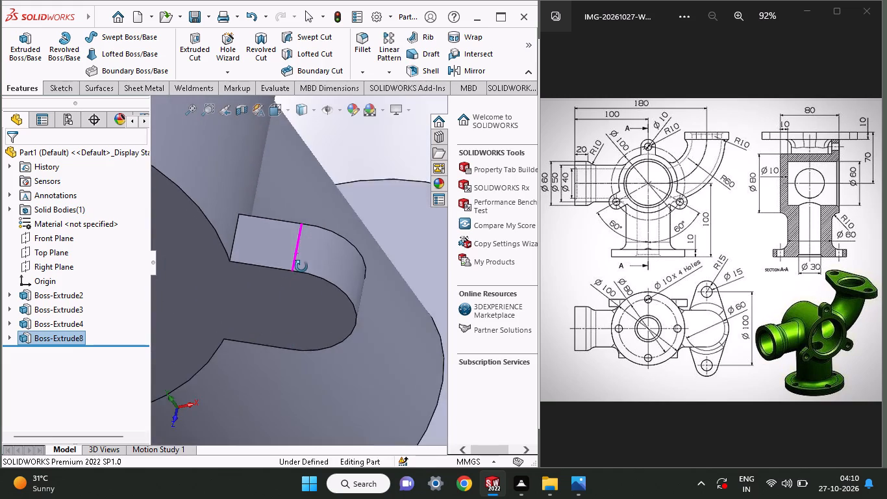
middle_click_drag(301, 266, 316, 262)
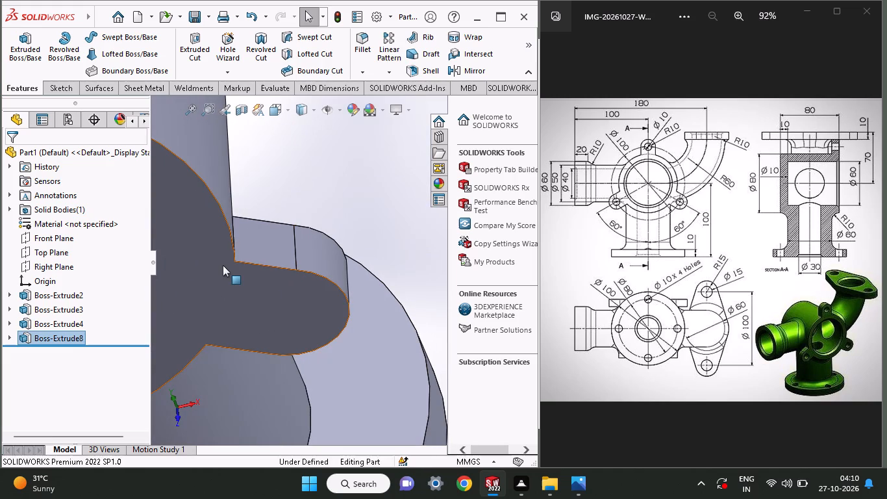
left_click(208, 235)
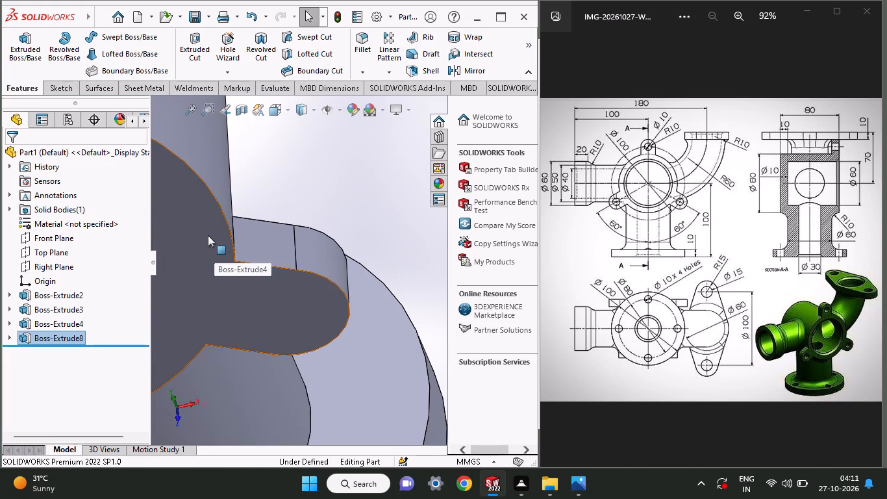
left_click(273, 196)
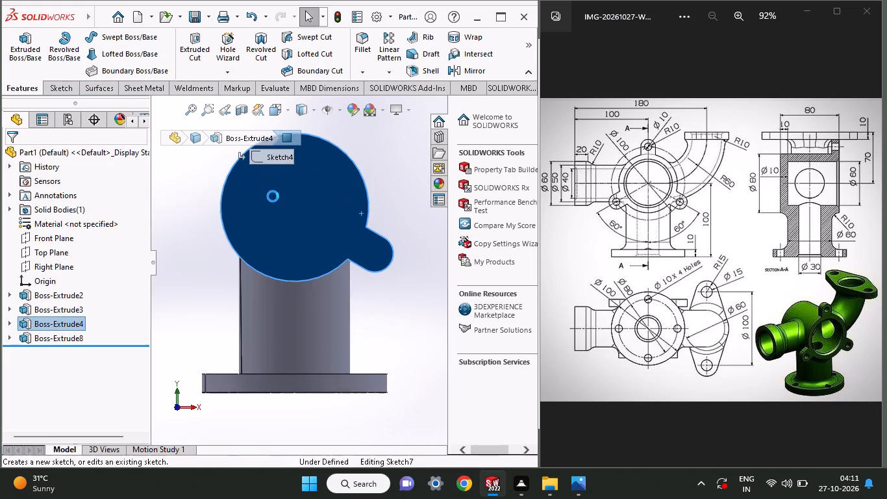
scroll(273, 196, "up", 3, "ctrl")
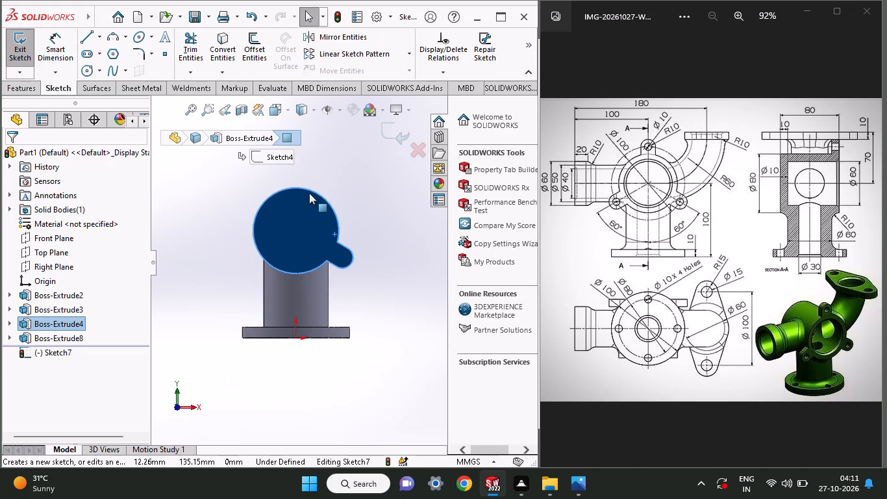
scroll(309, 193, "down", 5)
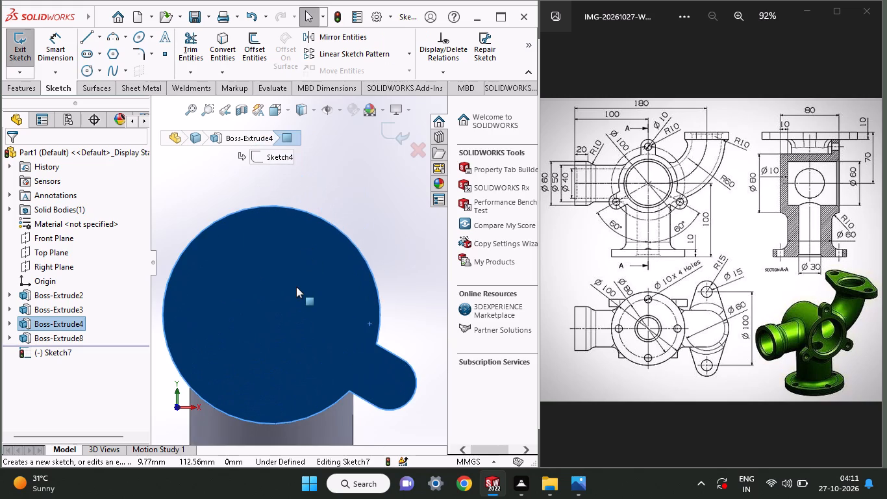
scroll(296, 287, "down", 1, "ctrl")
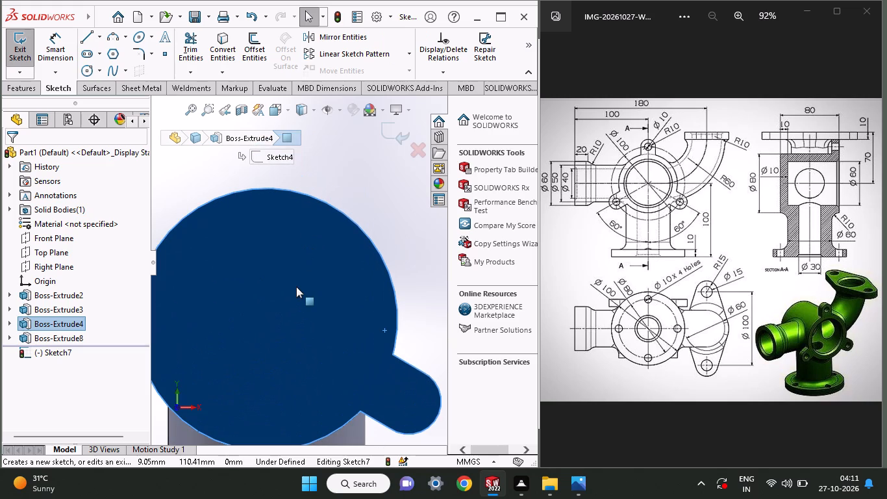
left_click(91, 37)
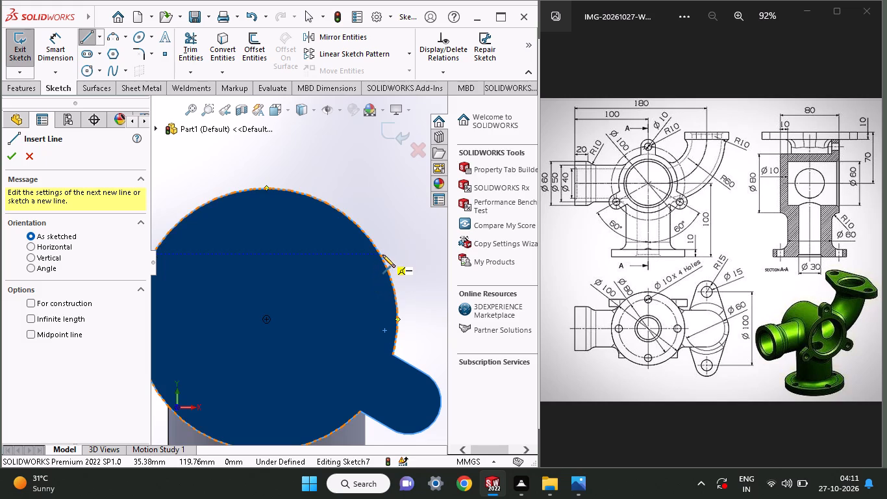
left_click(267, 319)
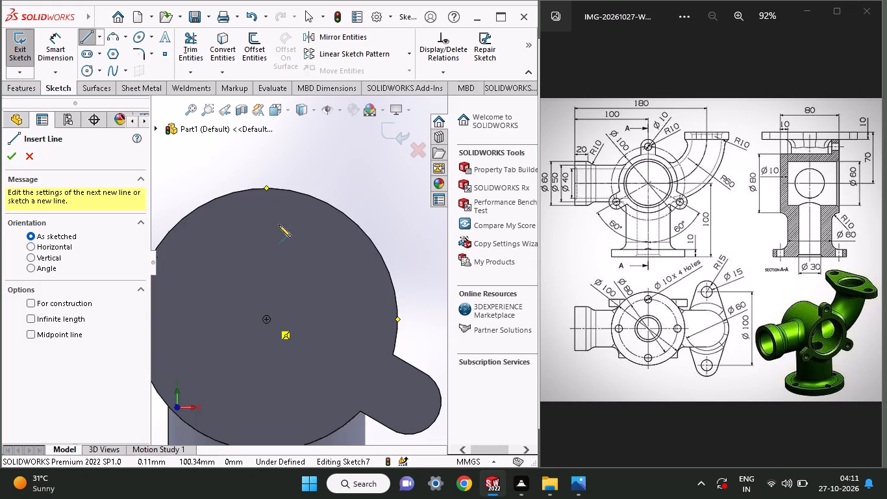
left_click(265, 156)
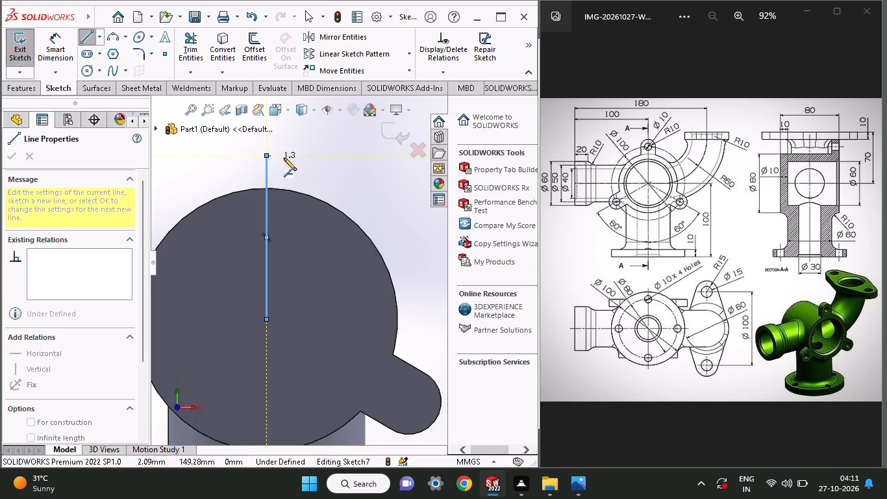
right_click(294, 158)
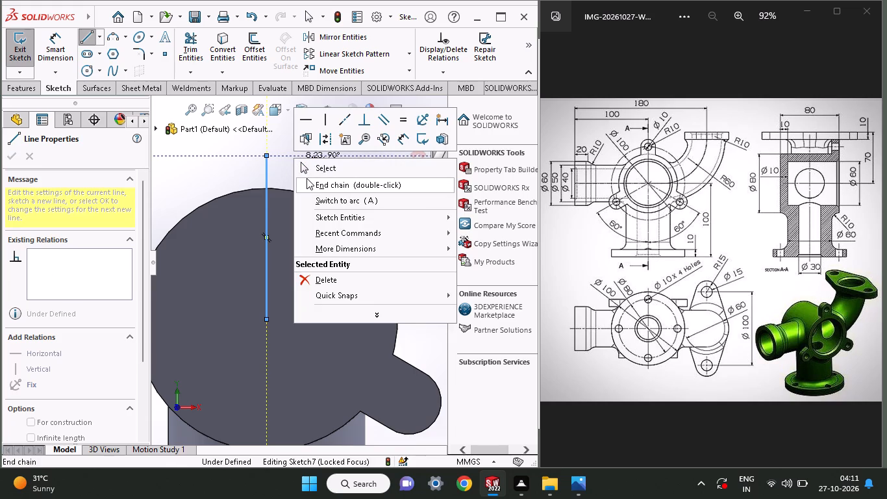
left_click(309, 170)
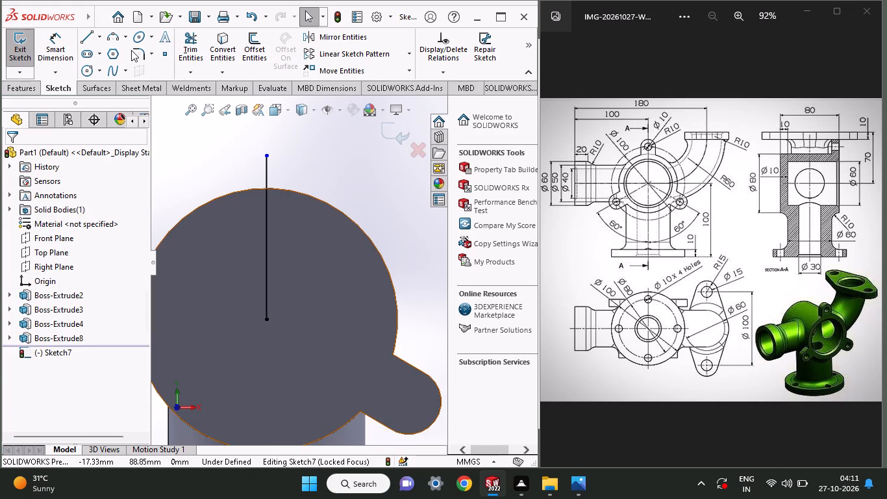
Dimension the vertical line's length as 50 mm.
left_click(67, 35)
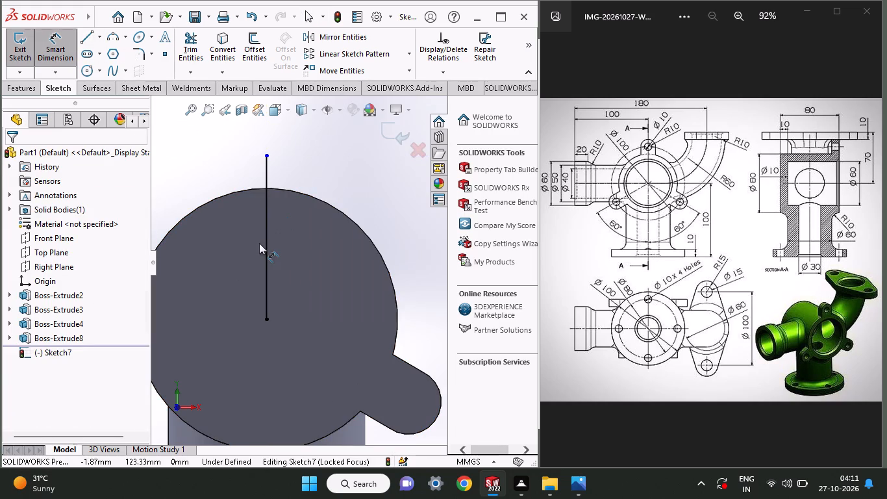
left_click(269, 243)
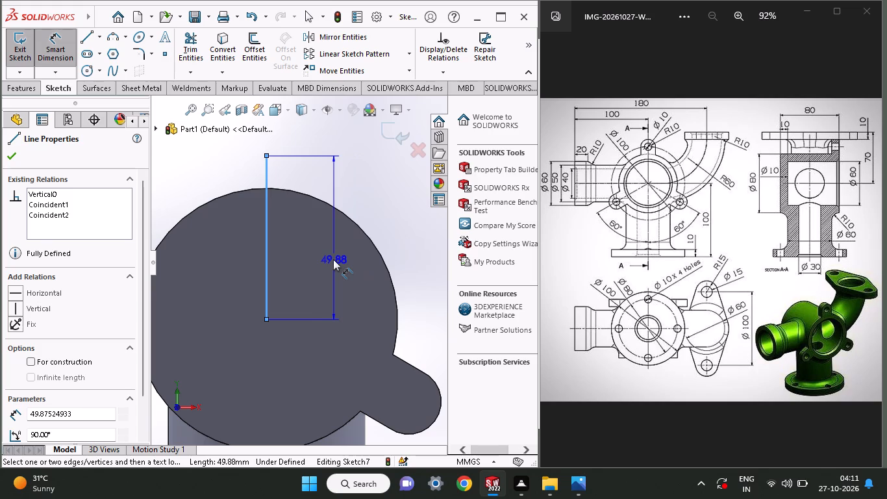
left_click(329, 259)
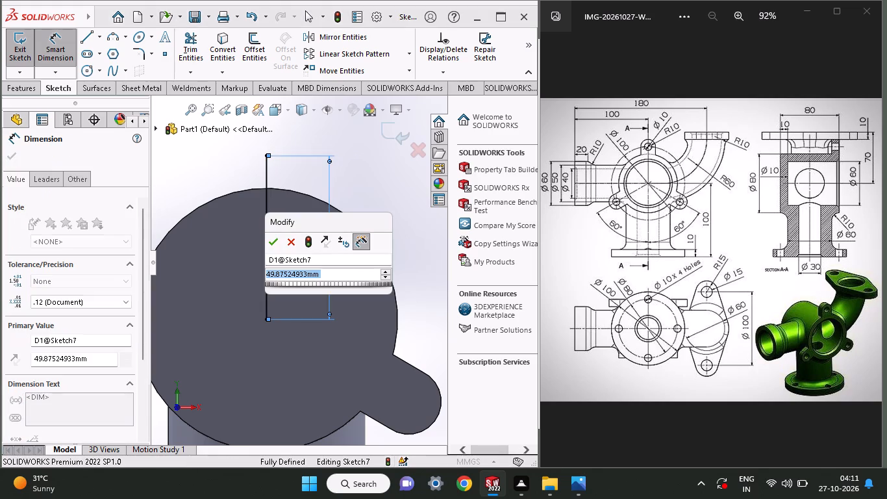
type("50")
key("Return")
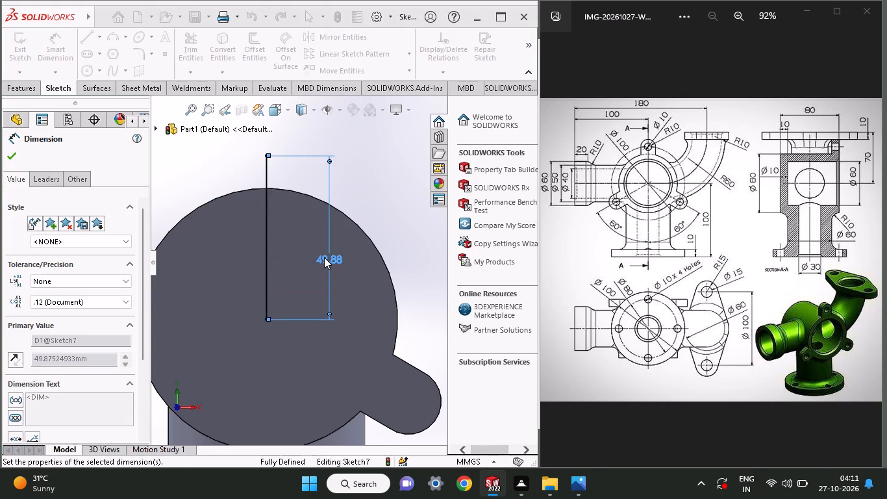
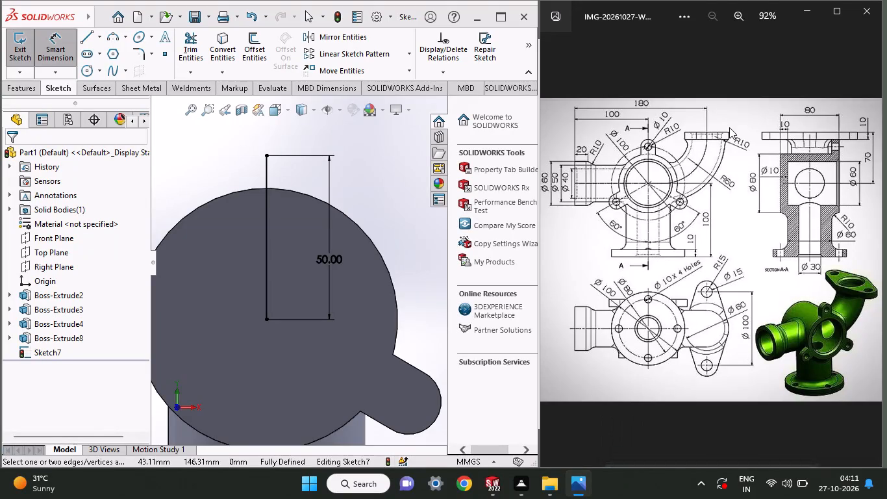
Draw a circle centred on the vertical line's upper endpoint and dimension its diameter as 20 mm.
left_click(88, 73)
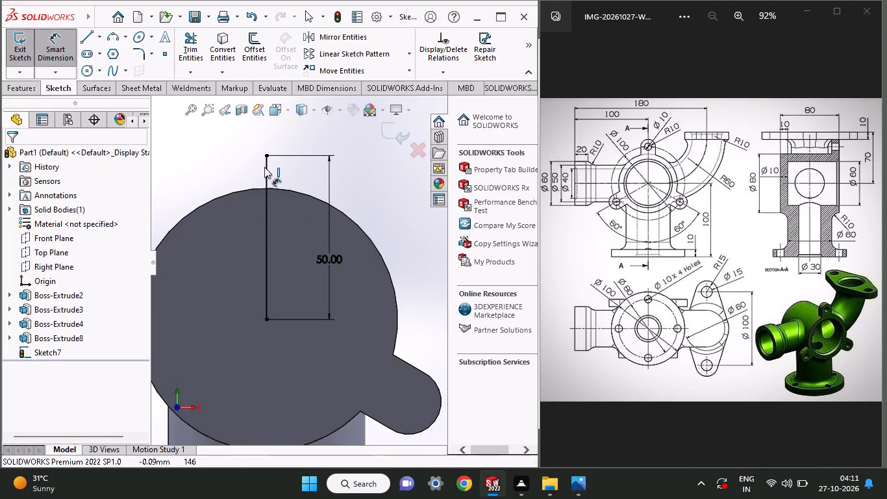
left_click(84, 67)
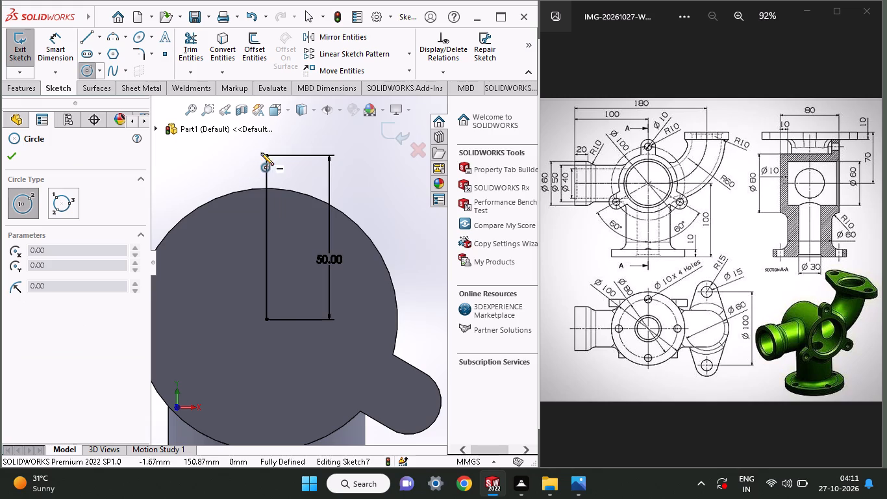
left_click(267, 154)
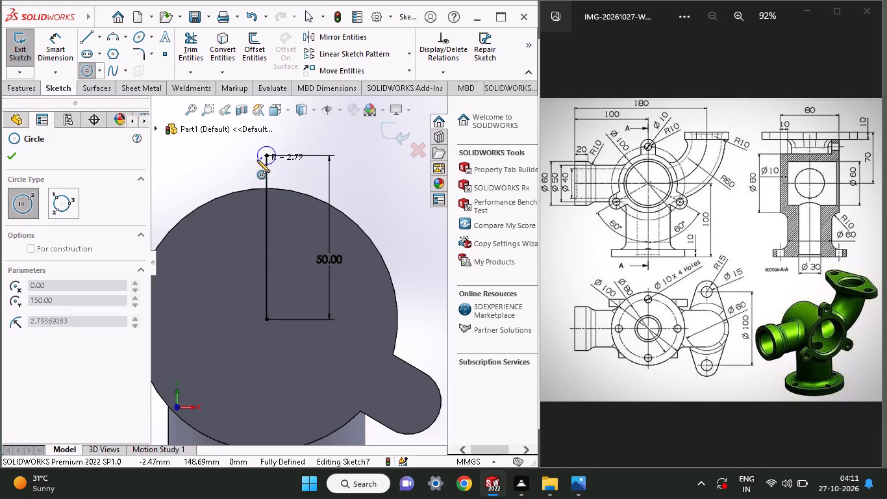
left_click(240, 155)
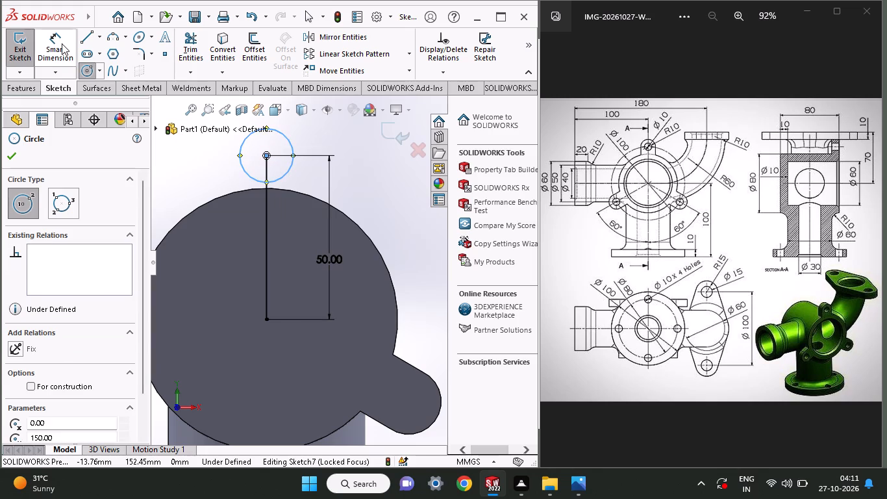
left_click(62, 44)
left_click(248, 172)
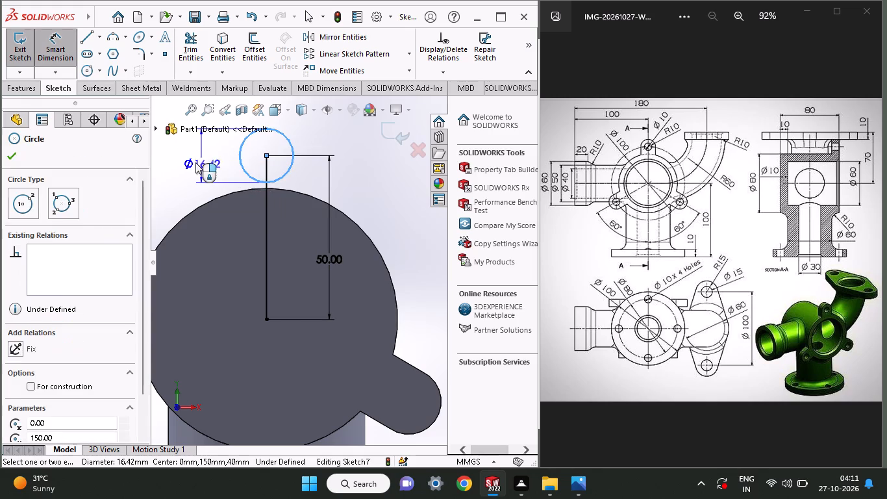
left_click(195, 162)
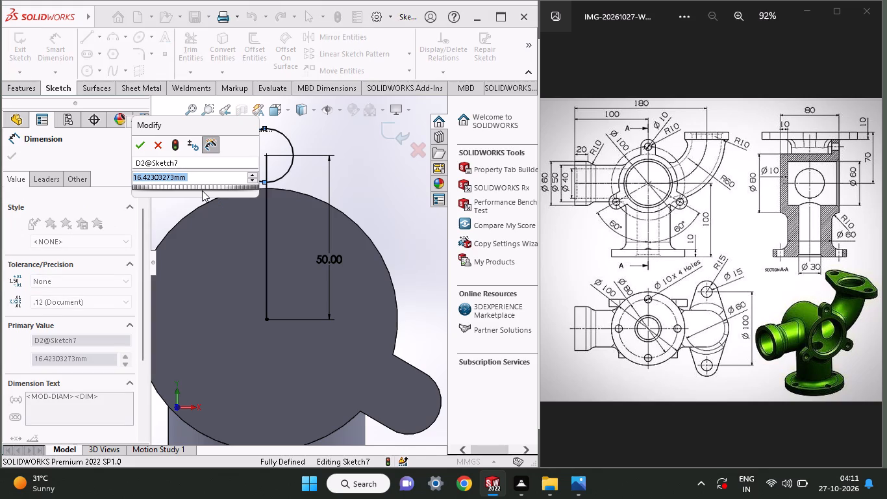
type("20")
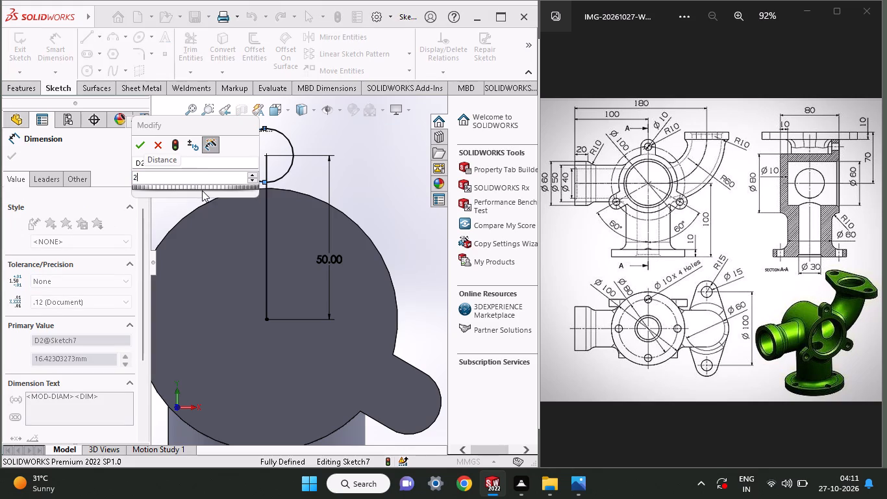
key("Return")
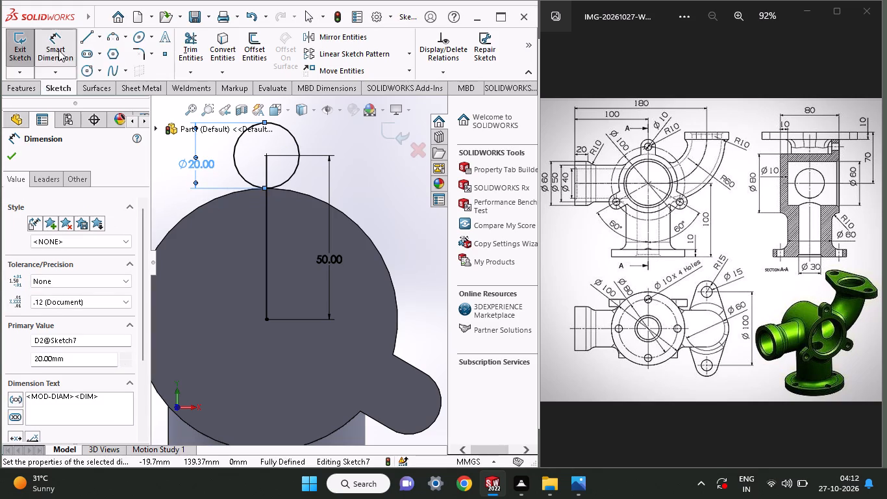
Draw two vertical lines about 19 mm long from the 20 mm circle's side quadrant points down onto the cylinder face.
left_click(81, 37)
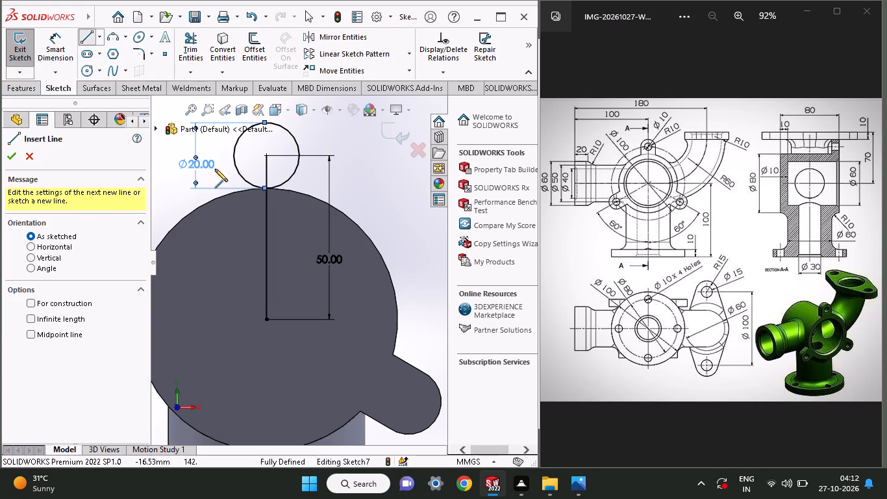
left_click(233, 155)
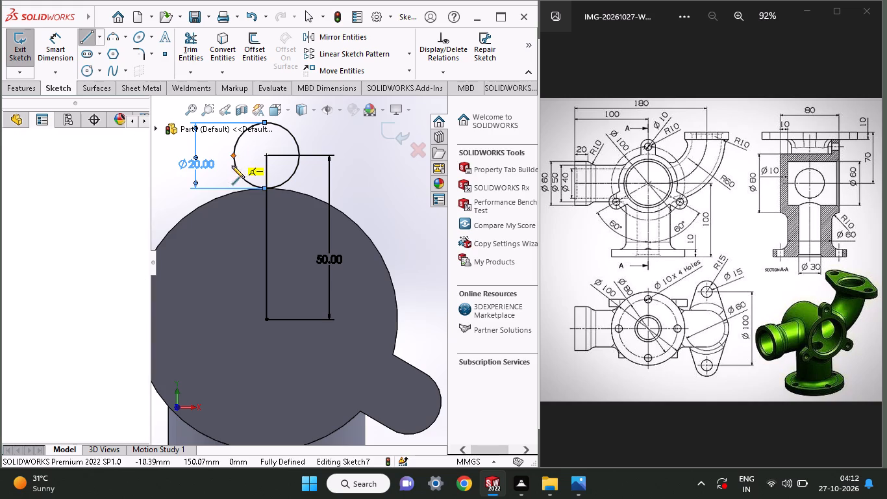
left_click(231, 218)
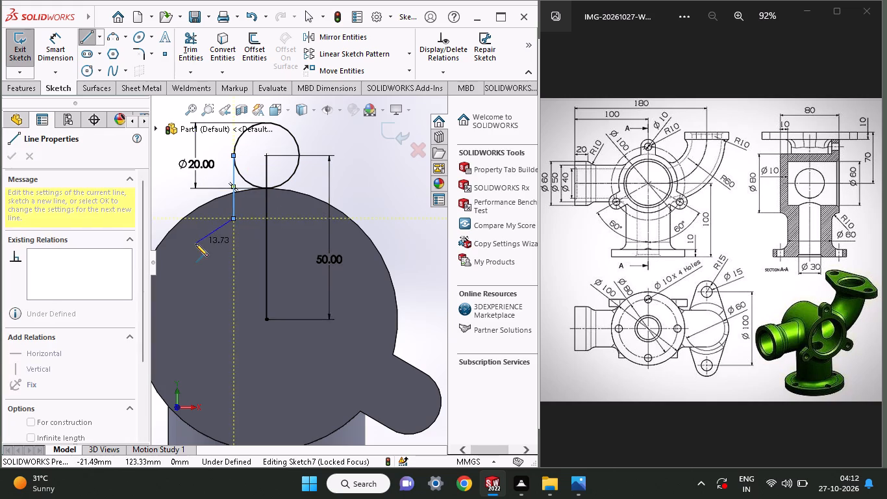
right_click(195, 244)
left_click(202, 248)
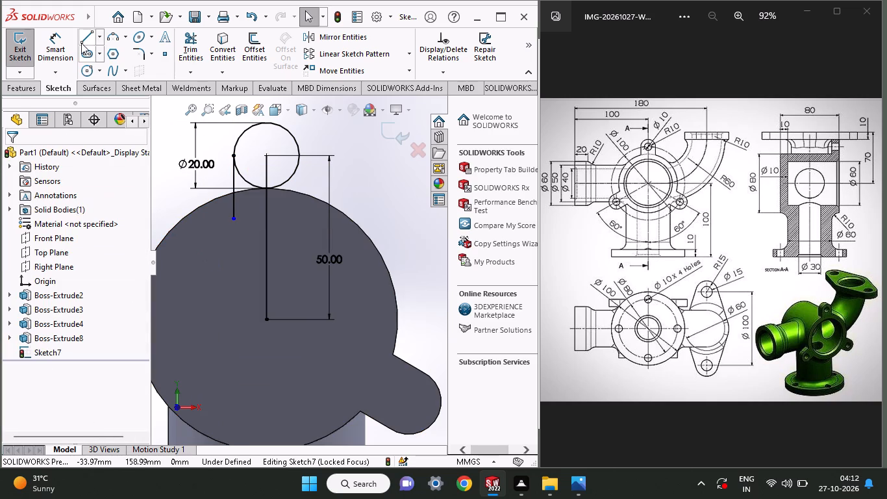
left_click(87, 36)
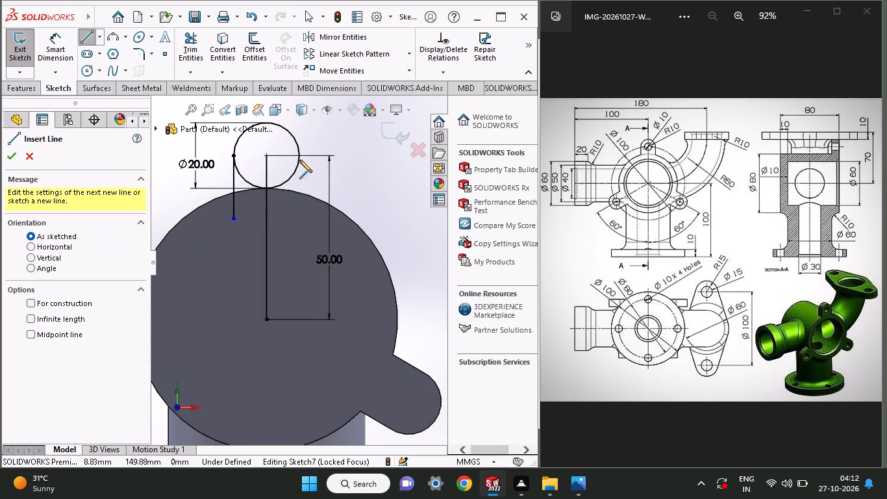
left_click(295, 154)
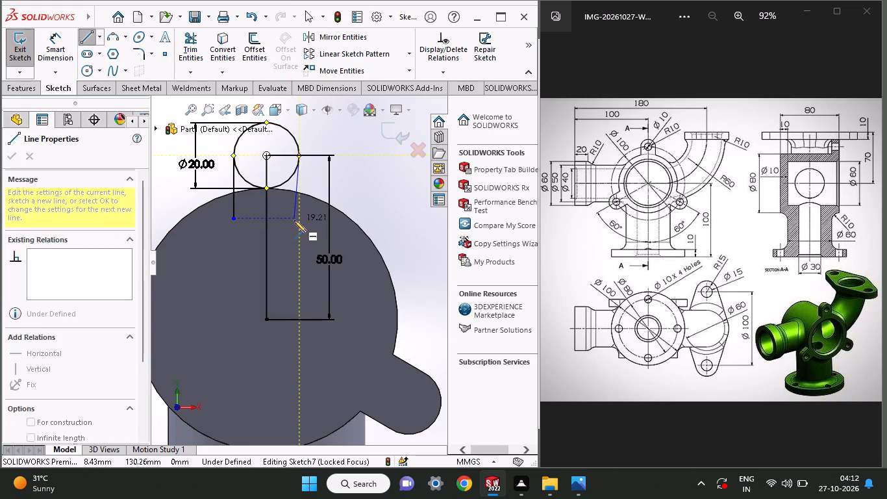
left_click(301, 218)
right_click(321, 181)
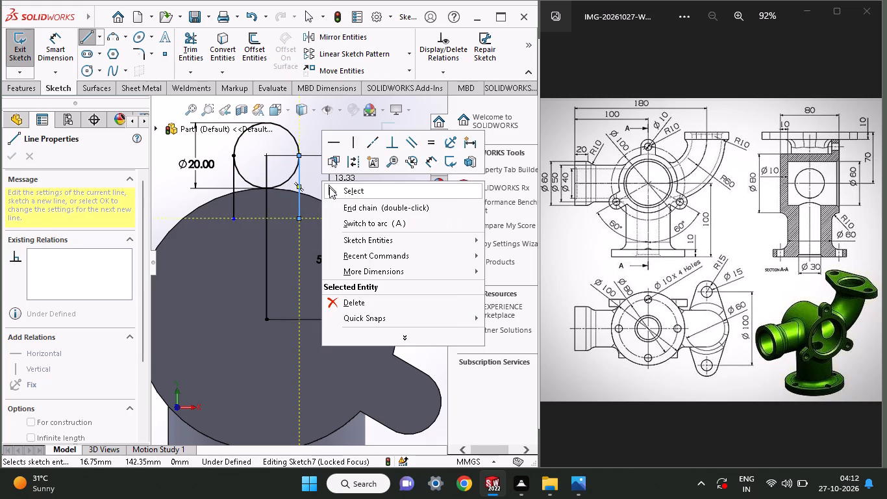
left_click(329, 187)
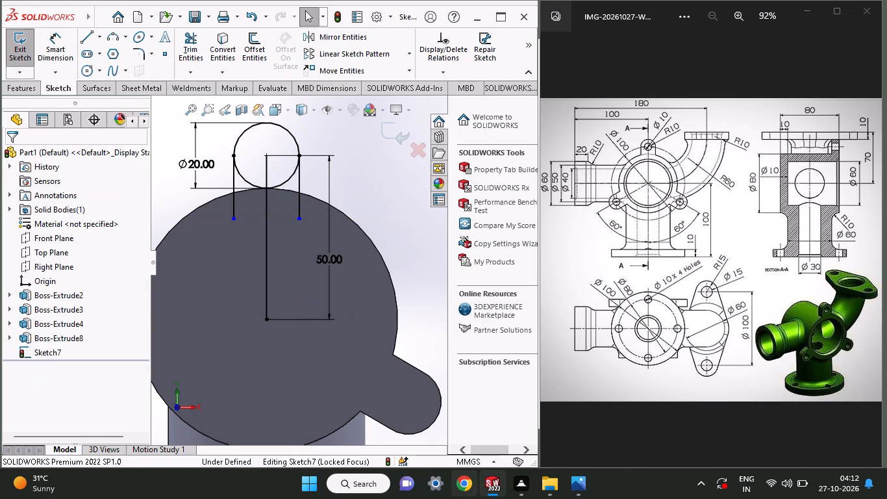
Draw a circle centred on the vertical line's lower endpoint, sized to coincide with the main cylinder's circular edge.
left_click(86, 72)
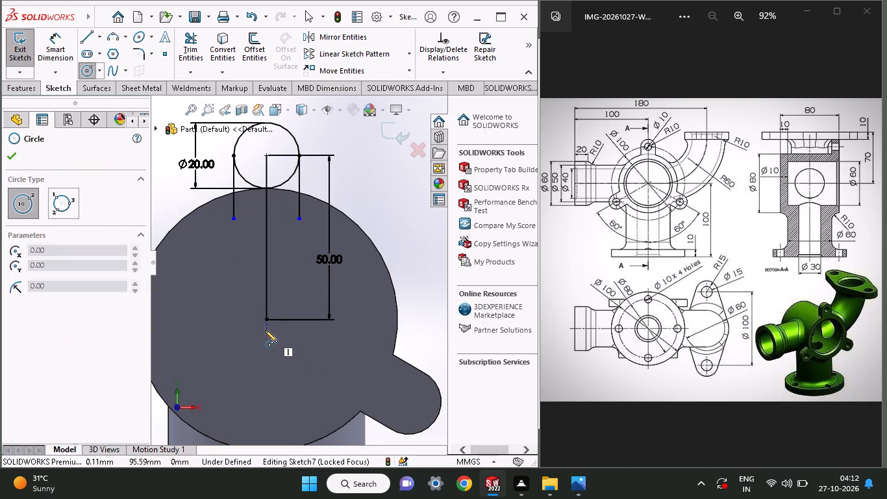
left_click(264, 318)
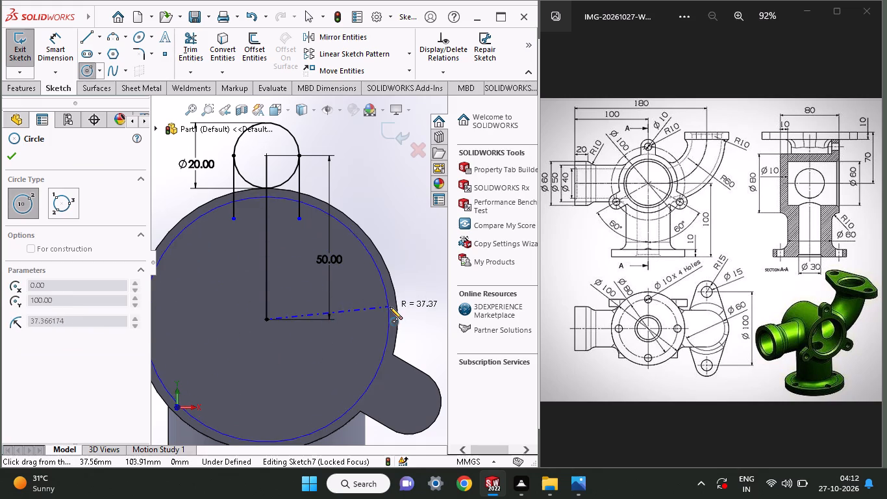
left_click(397, 310)
right_click(440, 260)
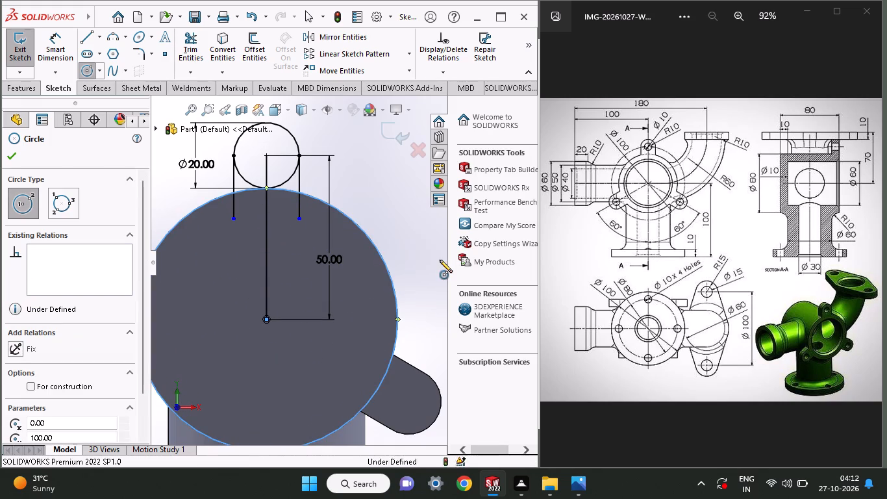
left_click(451, 270)
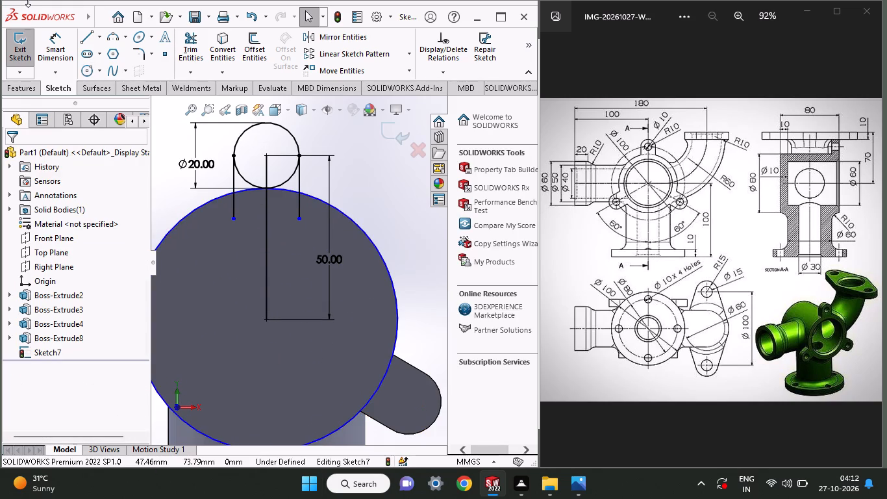
Trim the small circle's lower half, the side line ends inside the cylinder and the large circle's arc outside the lug.
left_click(181, 45)
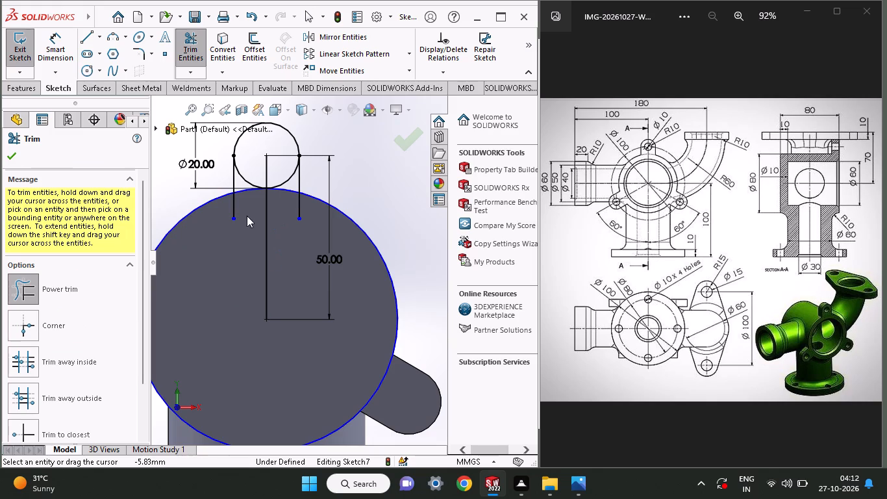
left_click_drag(239, 200, 214, 219)
left_click_drag(255, 166, 245, 186)
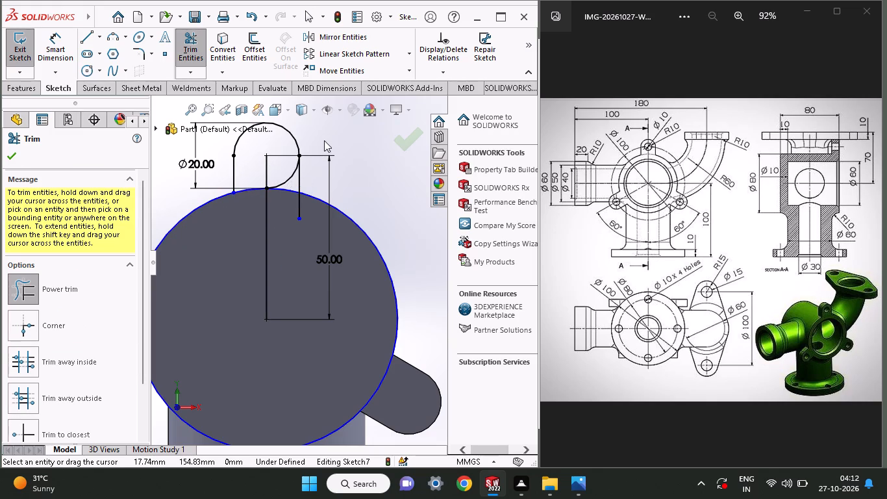
left_click_drag(288, 168, 292, 177)
left_click_drag(277, 206, 308, 209)
left_click_drag(344, 186, 316, 250)
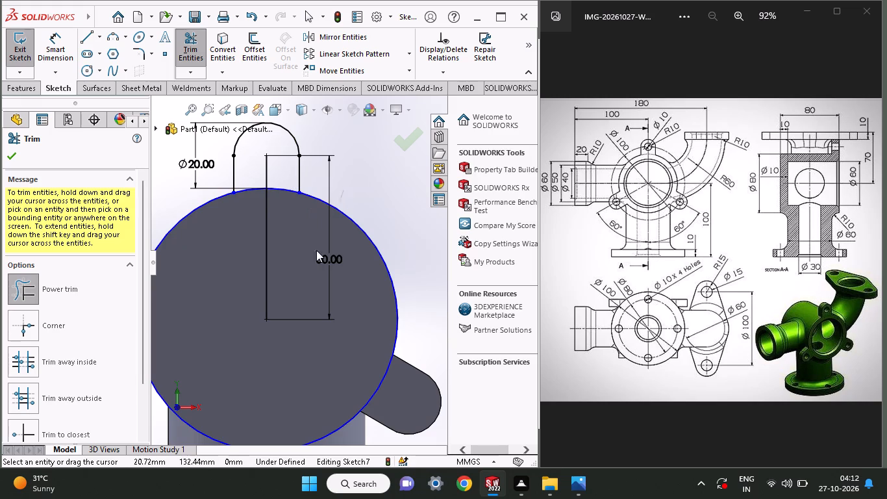
left_click_drag(316, 250, 314, 257)
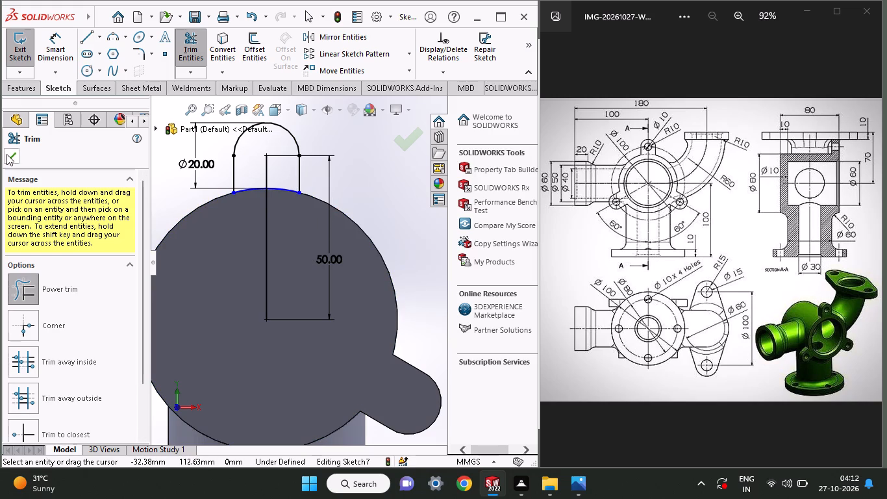
left_click(6, 154)
Extrude the top lug's closed region 10 mm as a blind boss in the reversed direction, with merged result.
left_click(14, 89)
left_click(25, 66)
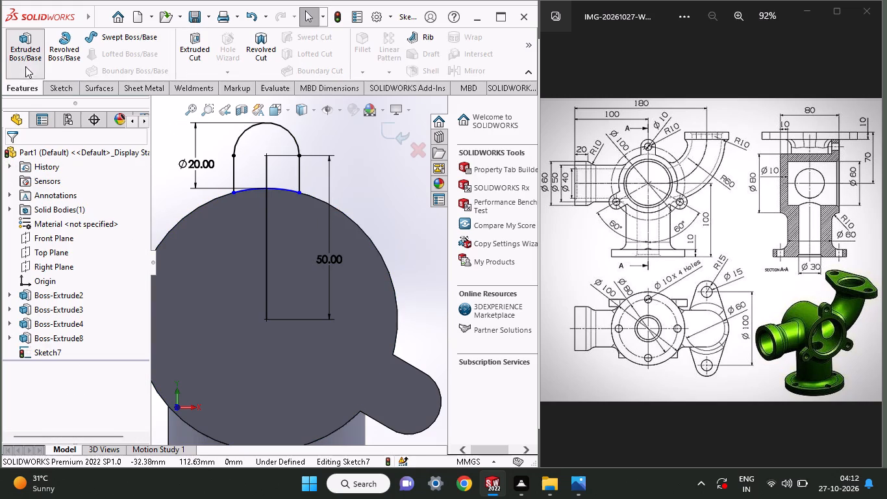
middle_click_drag(277, 201, 314, 220)
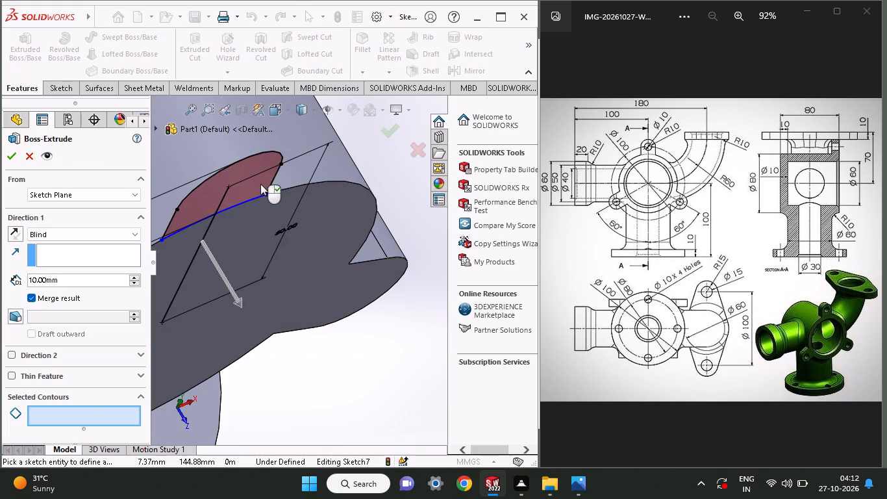
left_click(260, 179)
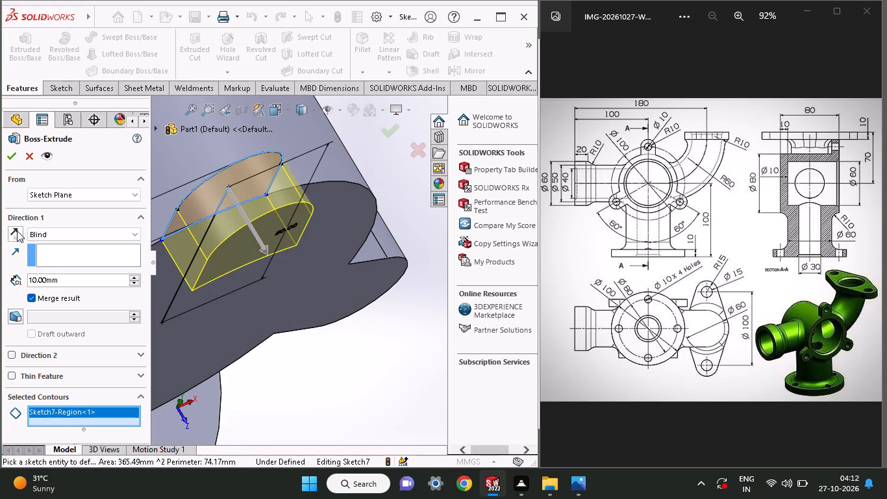
left_click(11, 227)
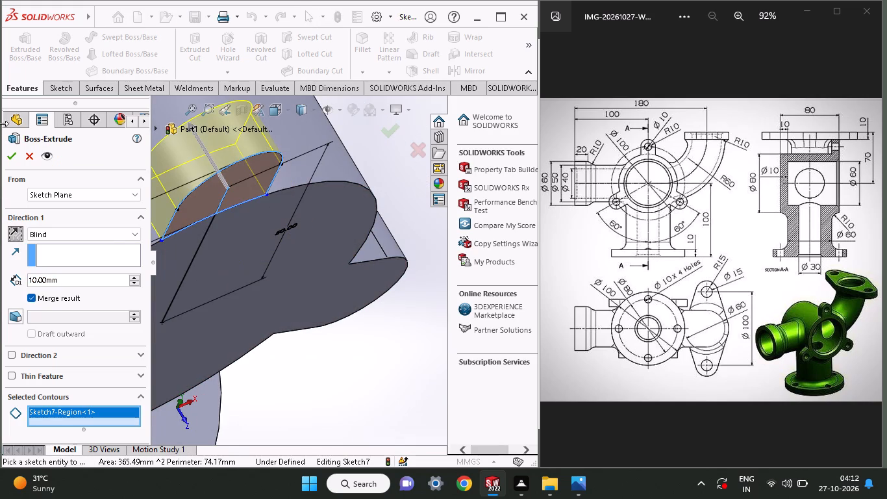
left_click(6, 157)
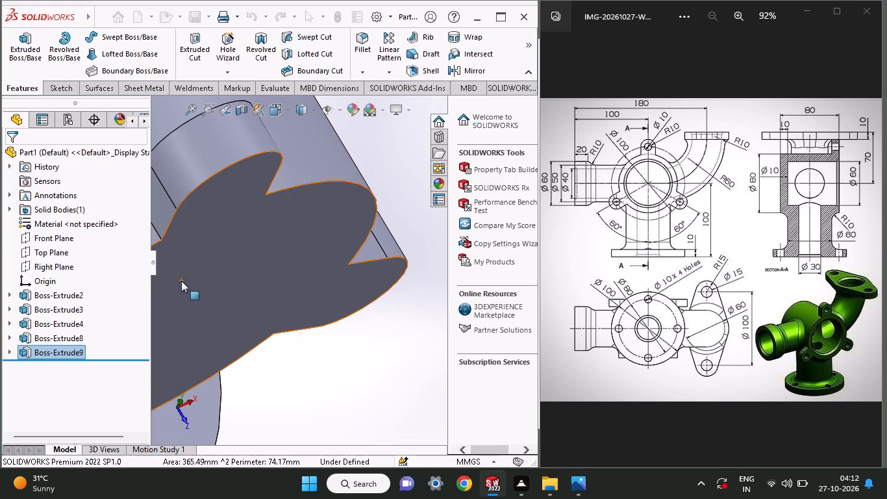
Start a sketch on the main cylinder's end face and draw a horizontal line about 59 mm long leftward from its centre.
middle_click_drag(181, 281, 165, 212)
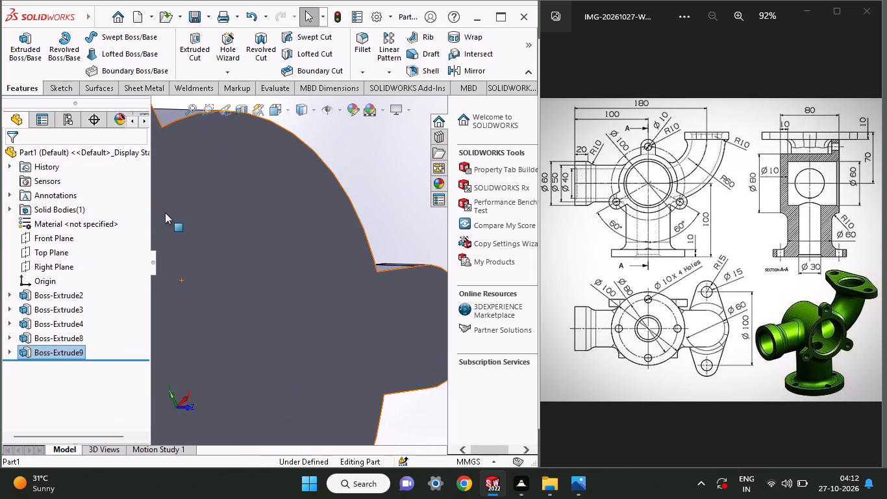
scroll(165, 212, "up", 6, "ctrl")
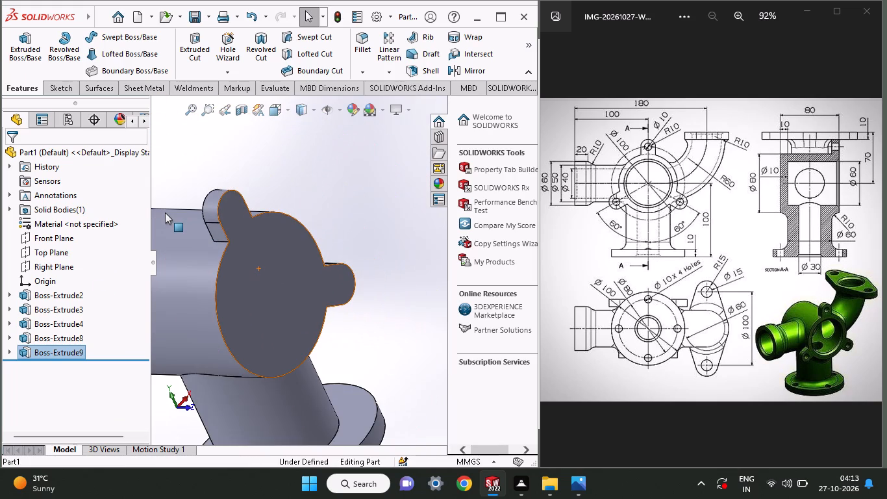
middle_click_drag(345, 210, 352, 252)
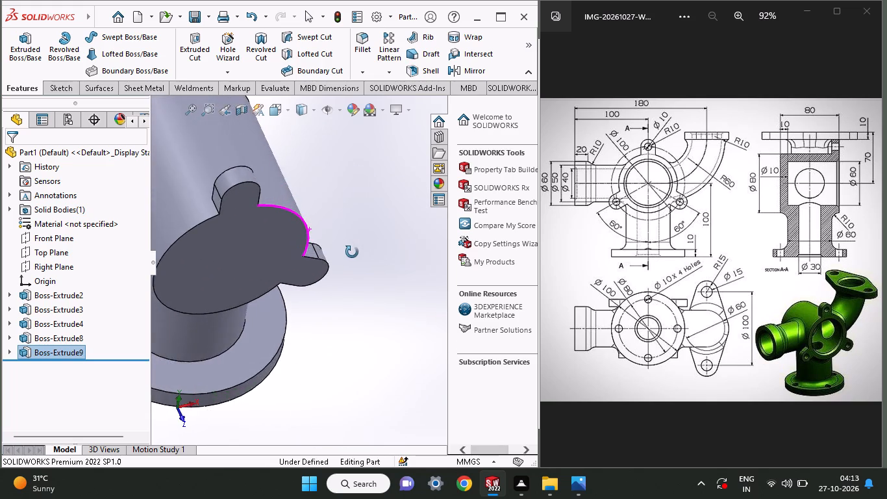
middle_click_drag(352, 252, 349, 233)
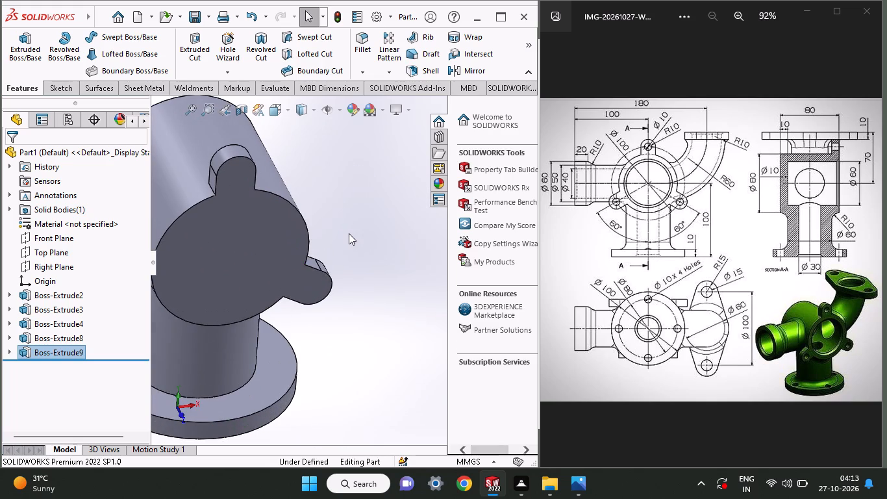
left_click(262, 249)
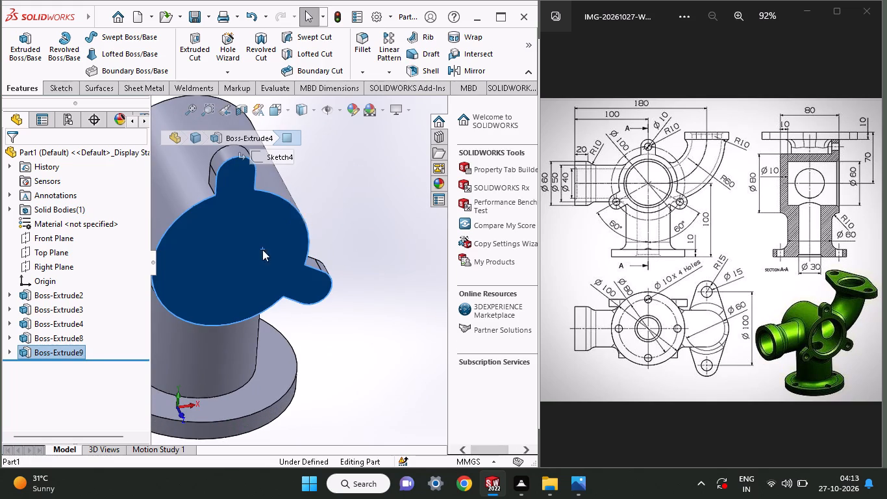
left_click(314, 218)
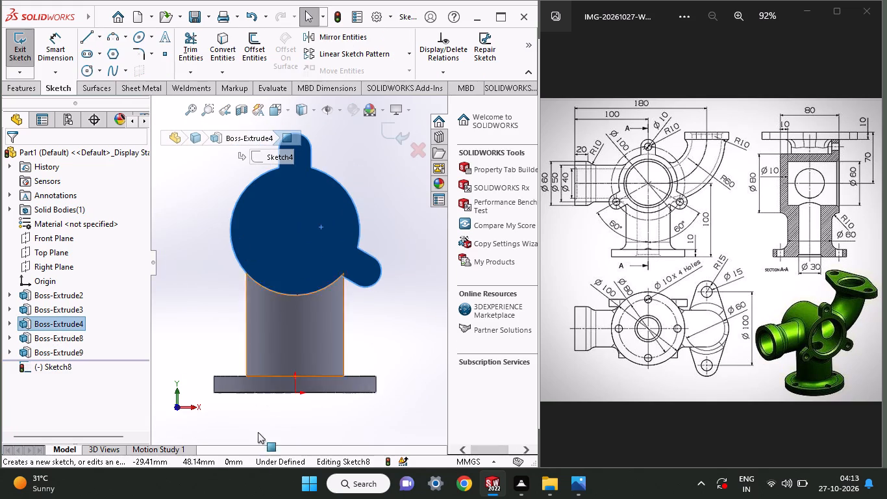
left_click(81, 35)
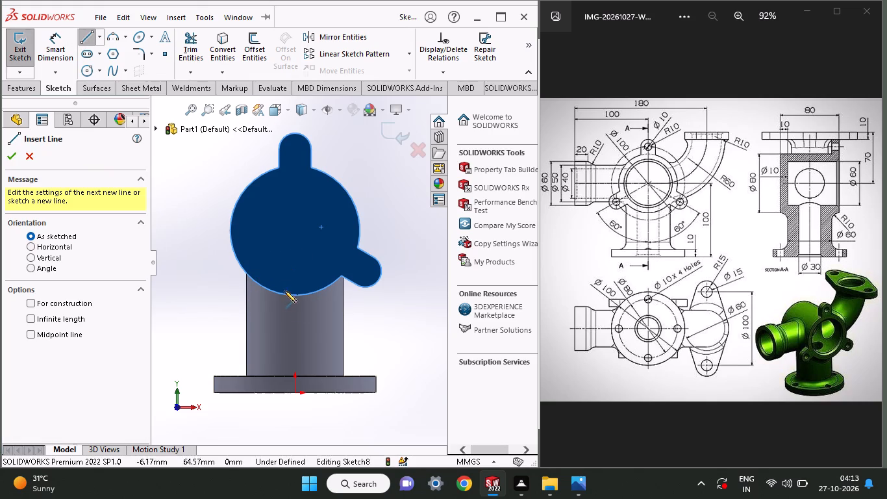
left_click(295, 230)
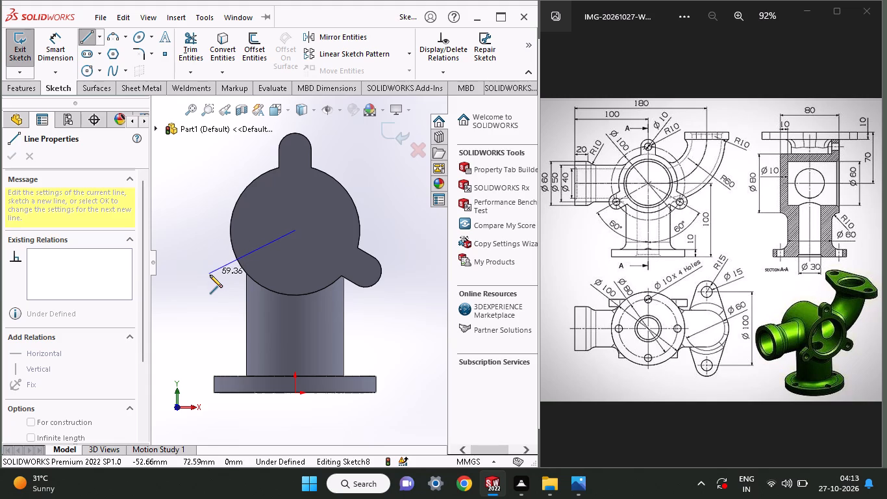
left_click(200, 228)
right_click(202, 188)
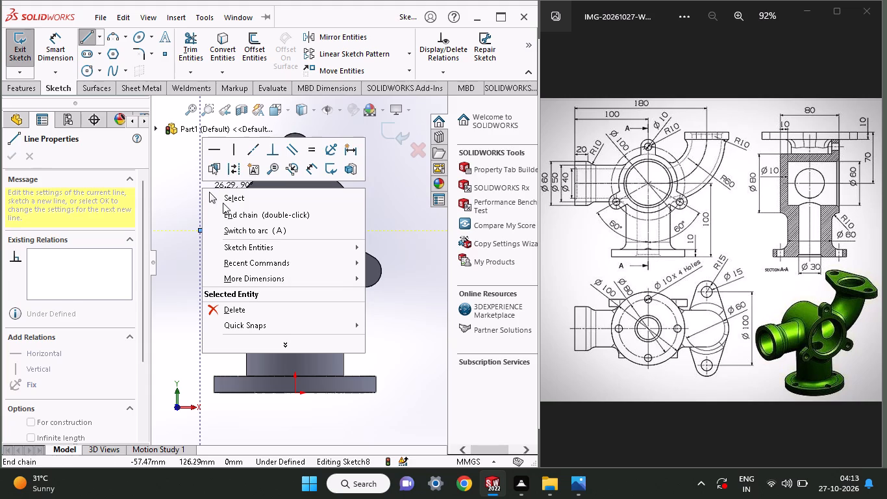
left_click(223, 203)
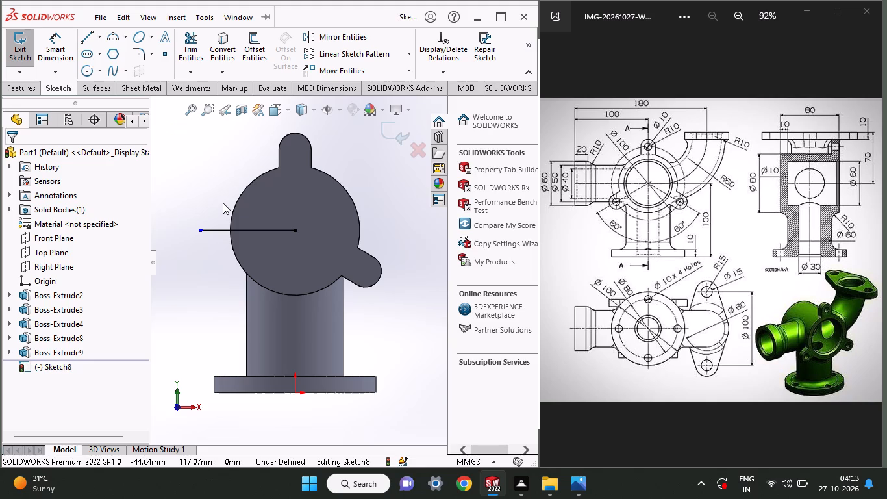
Draw a line about 78 mm long from the face centre, sloping down to the left at about 45° below the horizontal line.
left_click(84, 37)
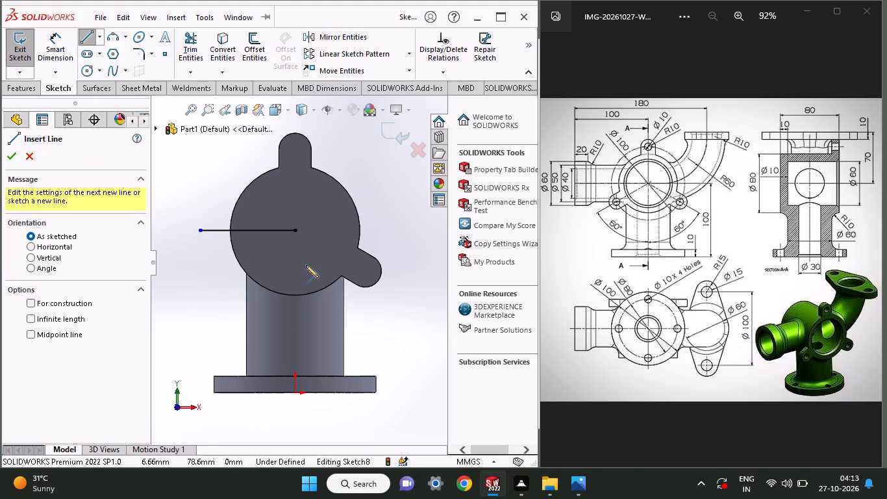
left_click(294, 232)
left_click(208, 322)
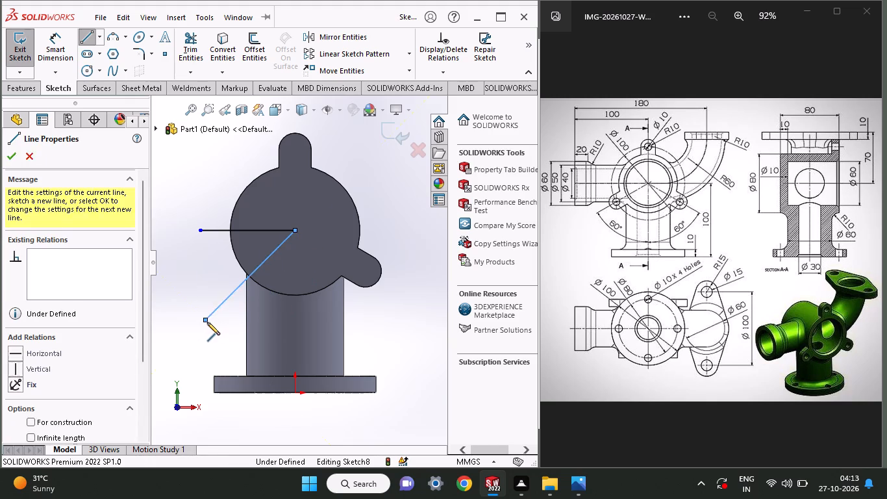
right_click(189, 295)
left_click(206, 302)
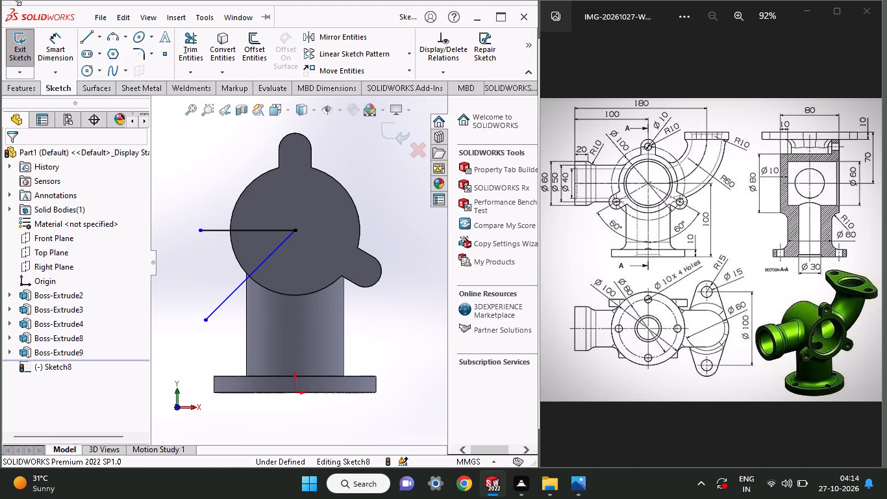
Dimension the angle between the horizontal line and the sloping line as 60°.
left_click(55, 44)
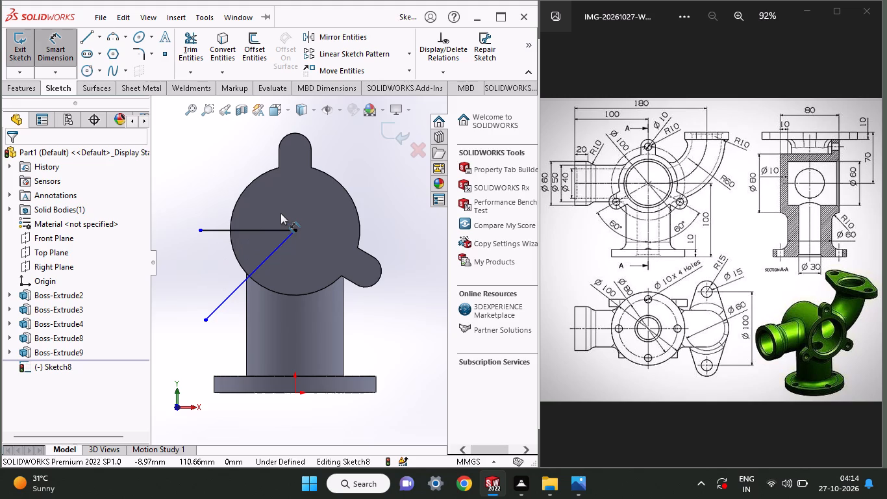
left_click(279, 247)
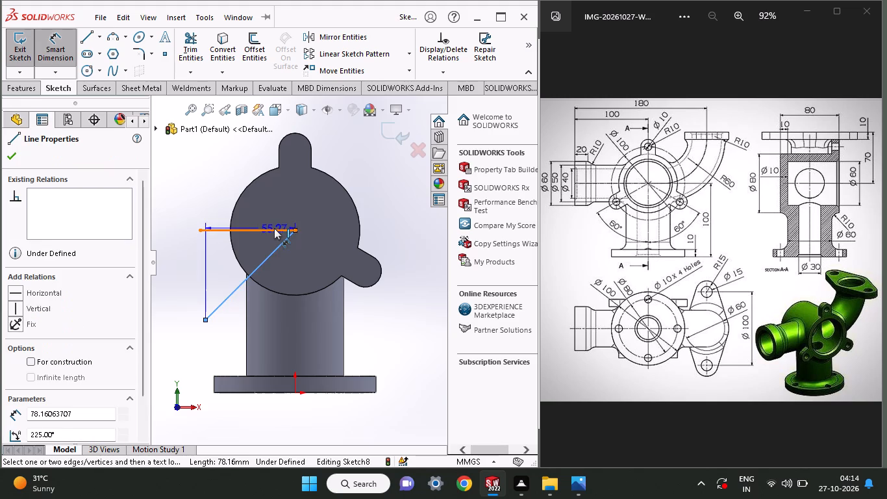
left_click(274, 229)
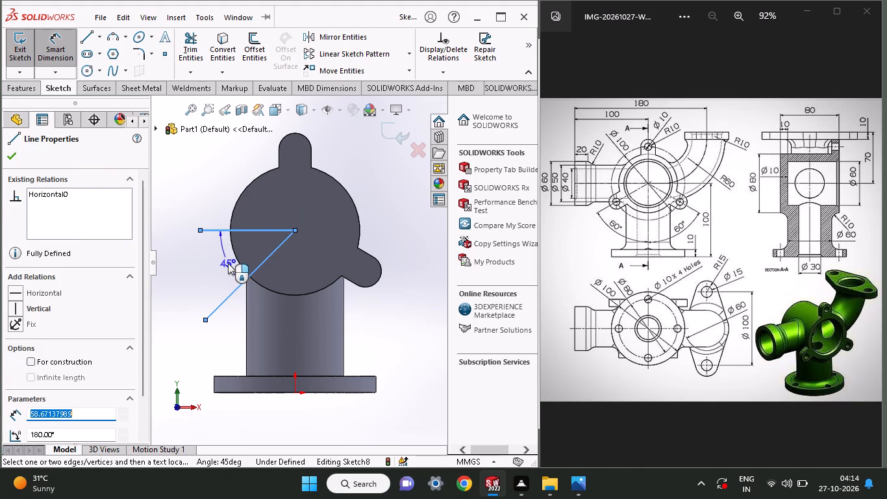
left_click(228, 263)
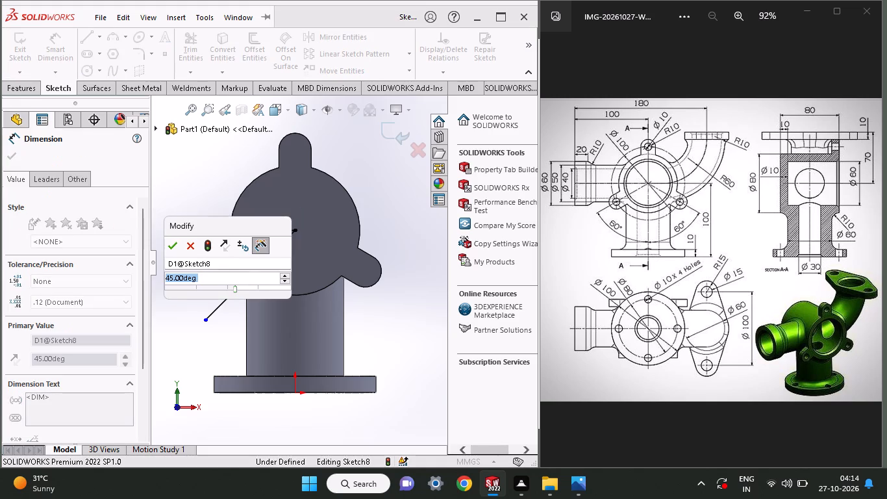
type("60")
key("Return")
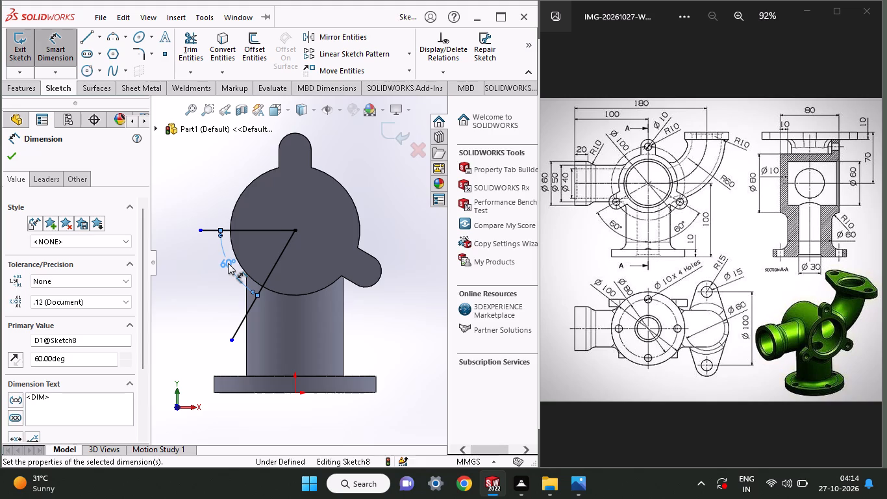
Dimension the sloping line's length as 50 mm.
left_click(247, 311)
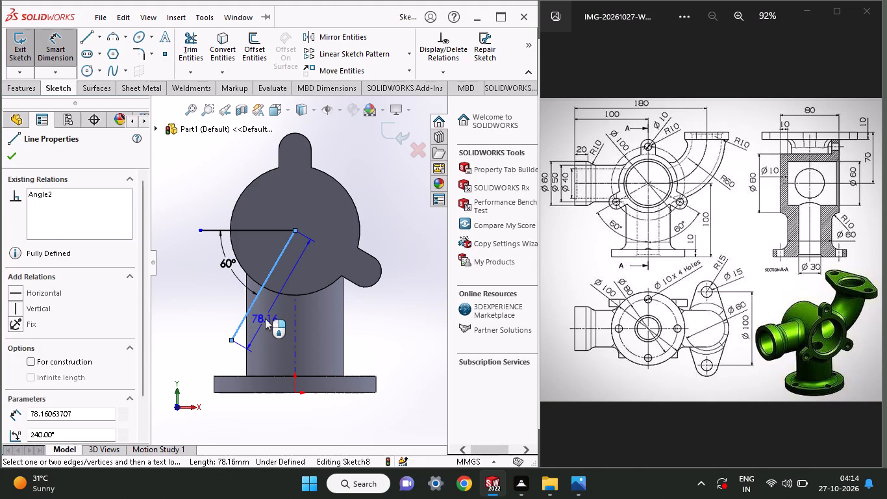
left_click(265, 318)
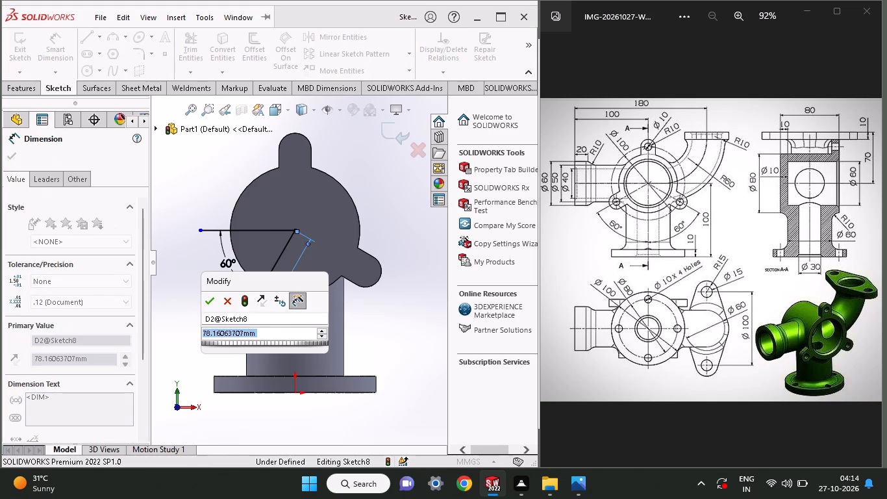
type("50")
key("Return")
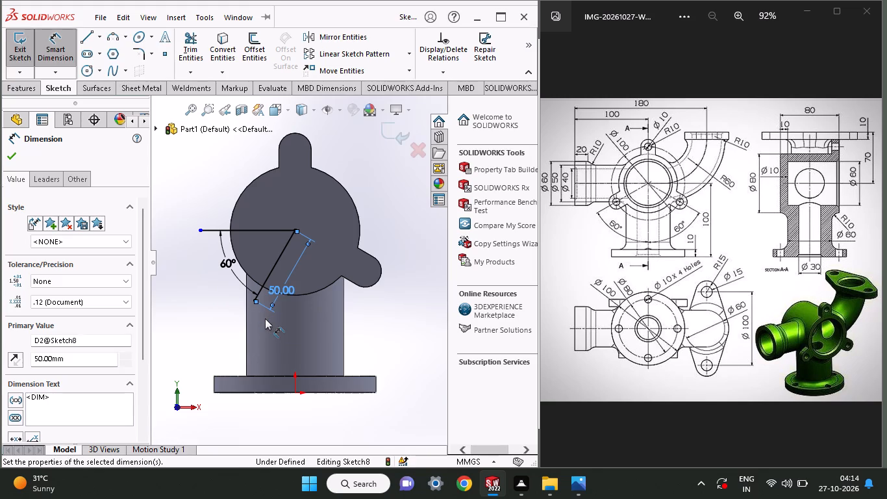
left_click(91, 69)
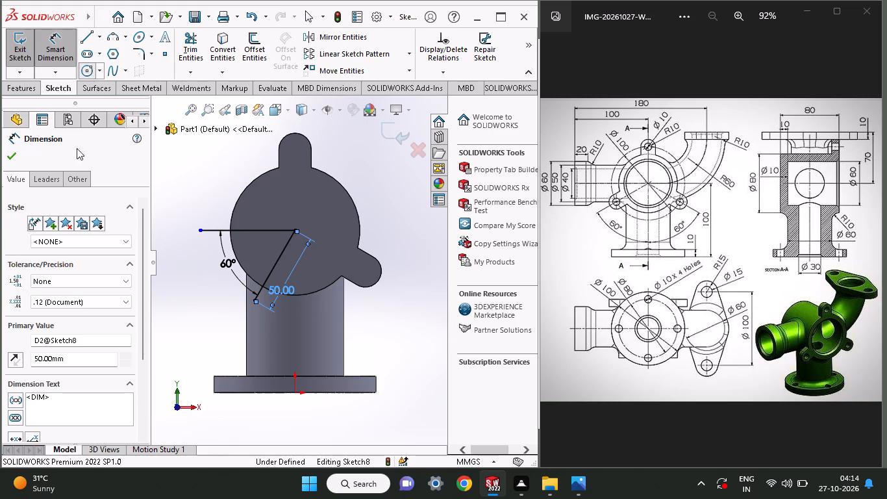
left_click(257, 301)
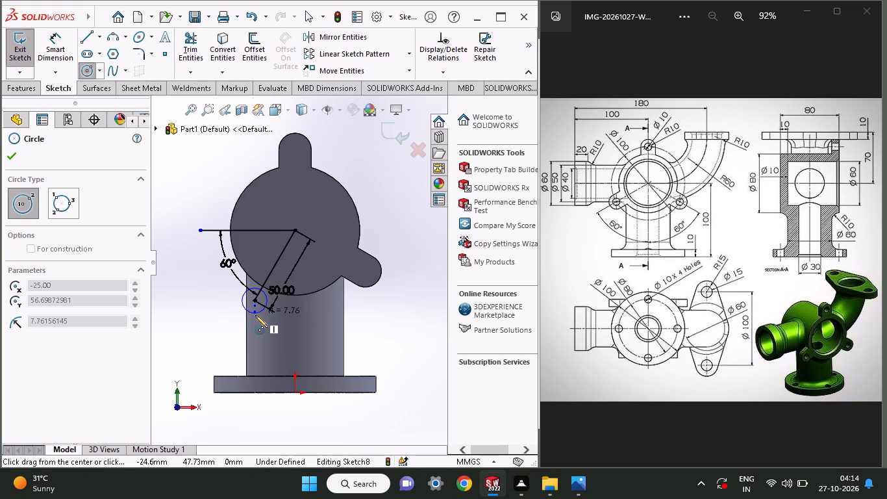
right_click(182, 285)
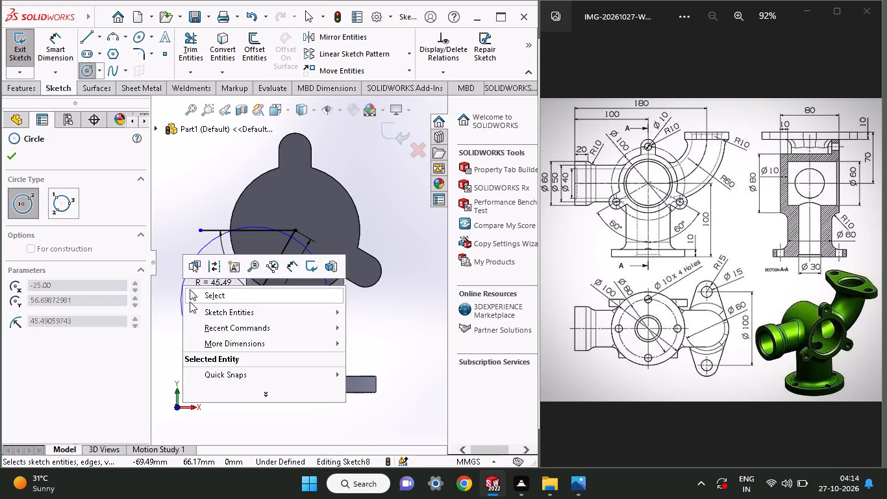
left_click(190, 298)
Set the angle between the horizontal and sloping lines to 30°.
double_click(232, 261)
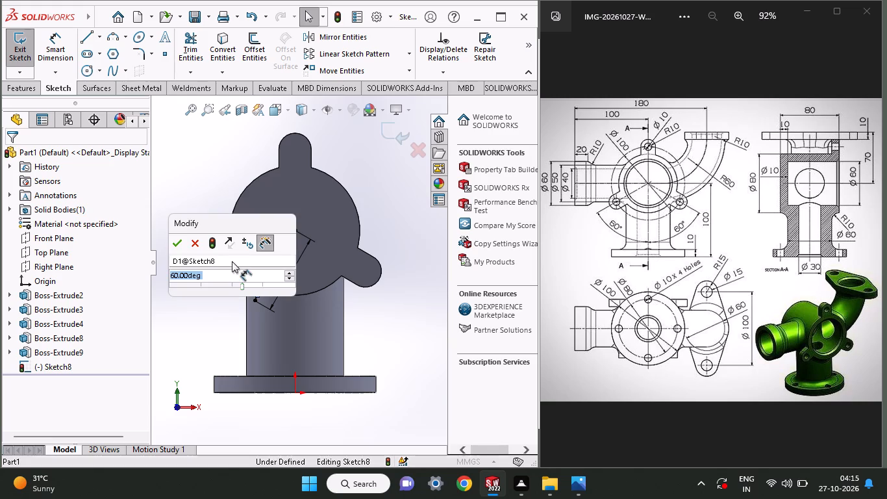
type("60")
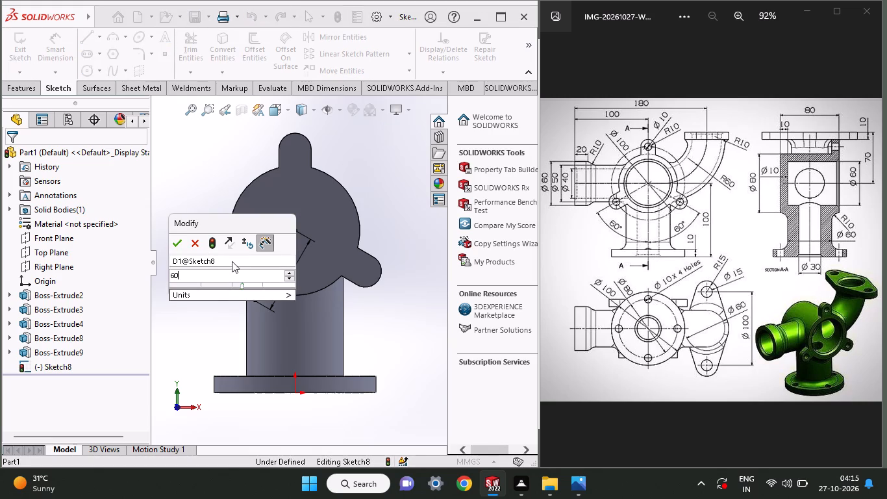
key("BackSpace")
key("BackSpace")
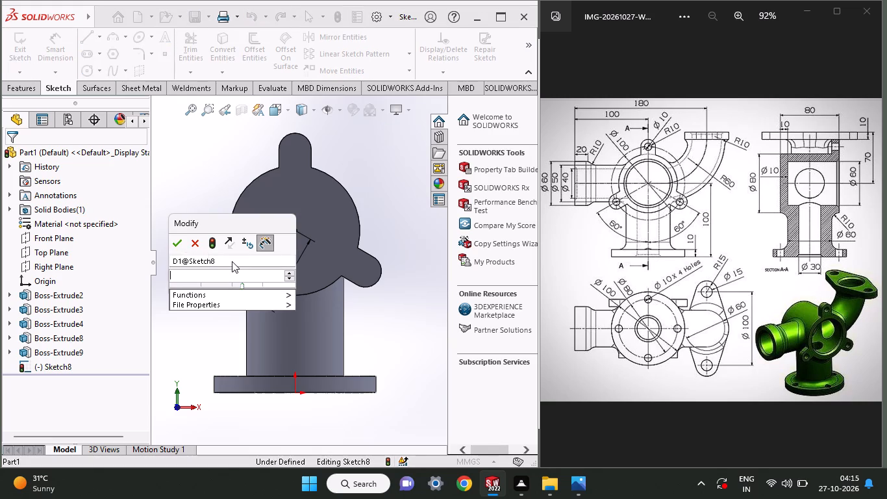
key("5")
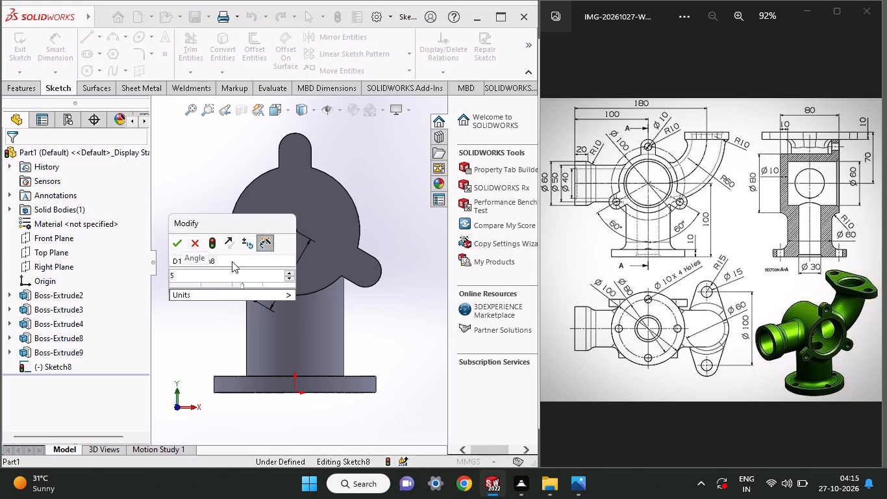
key("BackSpace")
type("30")
key("Return")
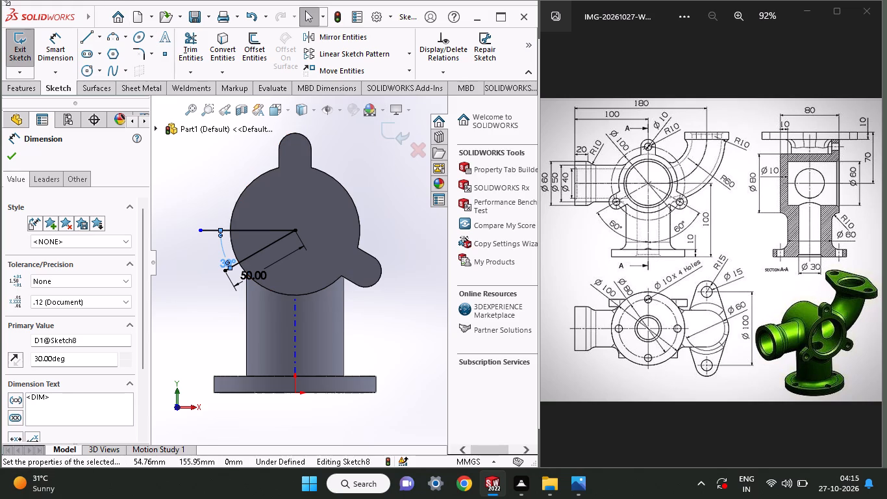
Draw a circle about 17 mm in diameter centred on the sloping line's outer endpoint.
left_click(81, 70)
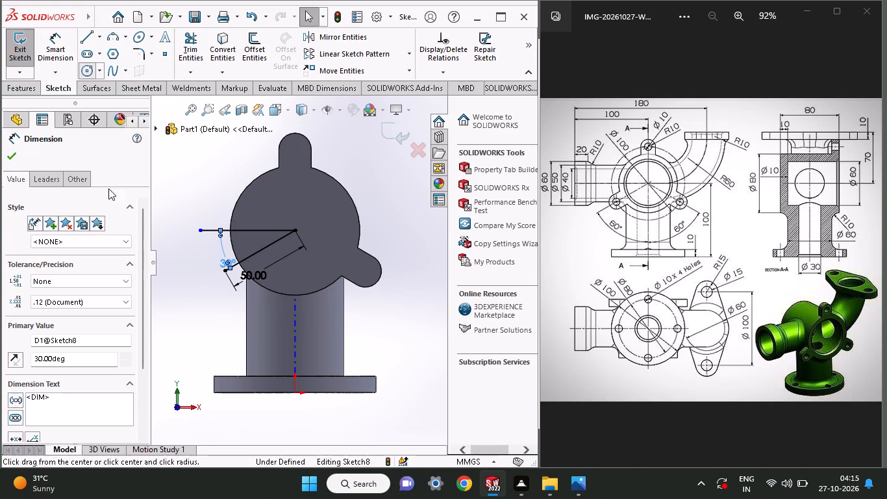
left_click(224, 271)
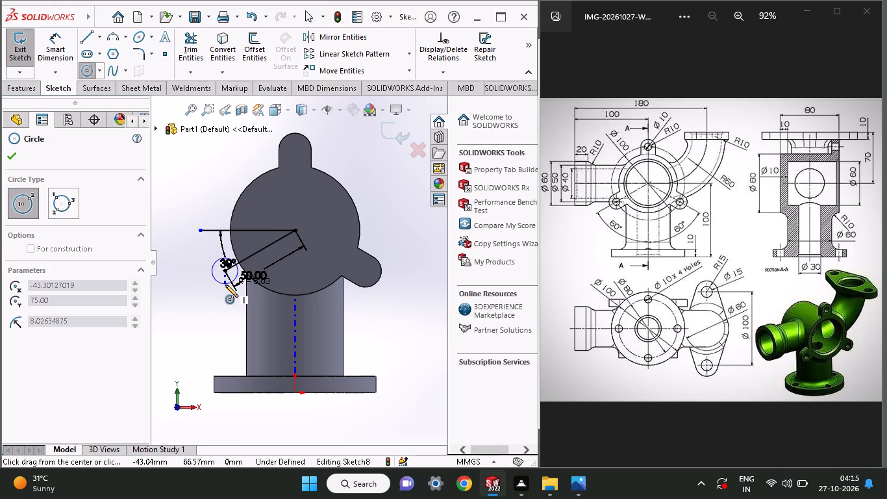
left_click(225, 285)
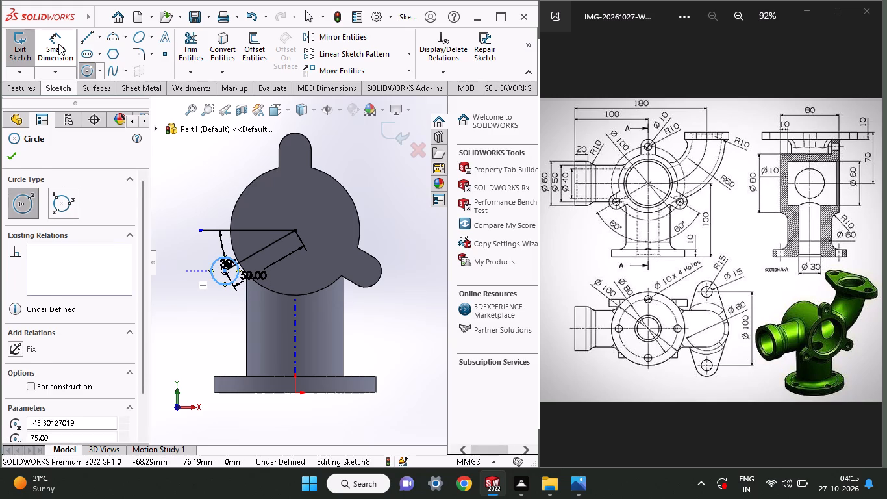
Dimension the circle at the sloping line's outer end with a diameter of 20 mm.
left_click(58, 44)
left_click(212, 277)
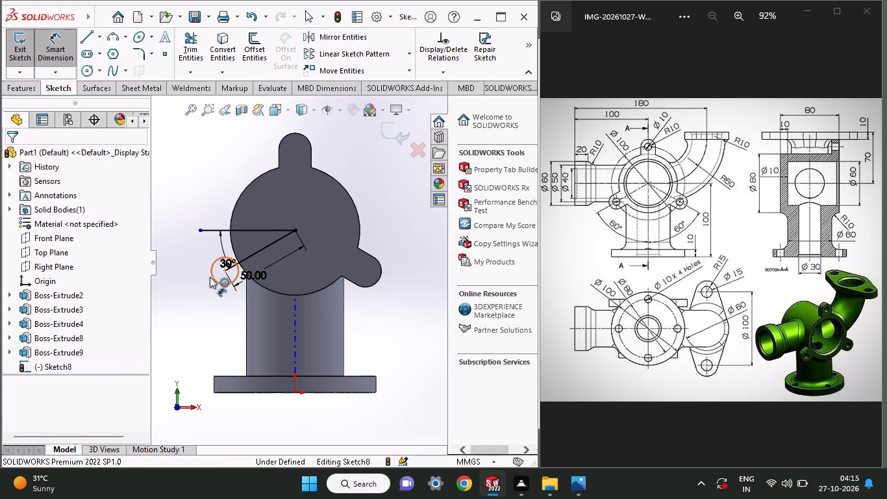
left_click(199, 288)
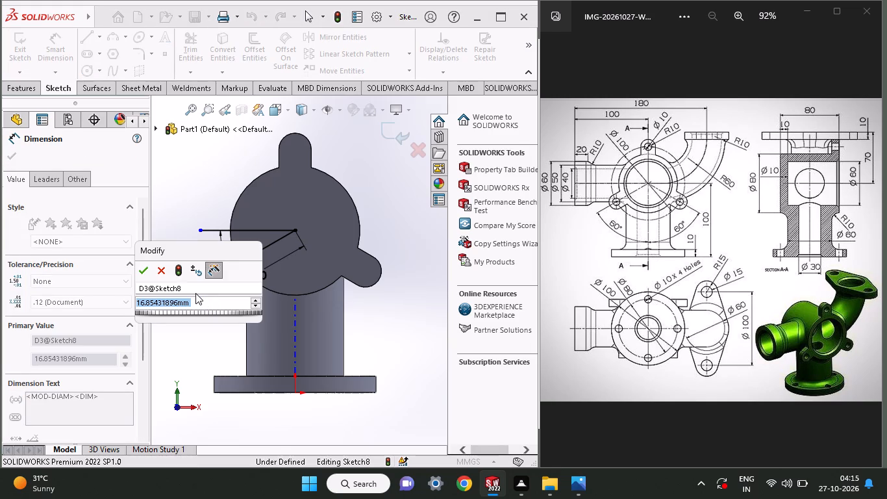
type("51")
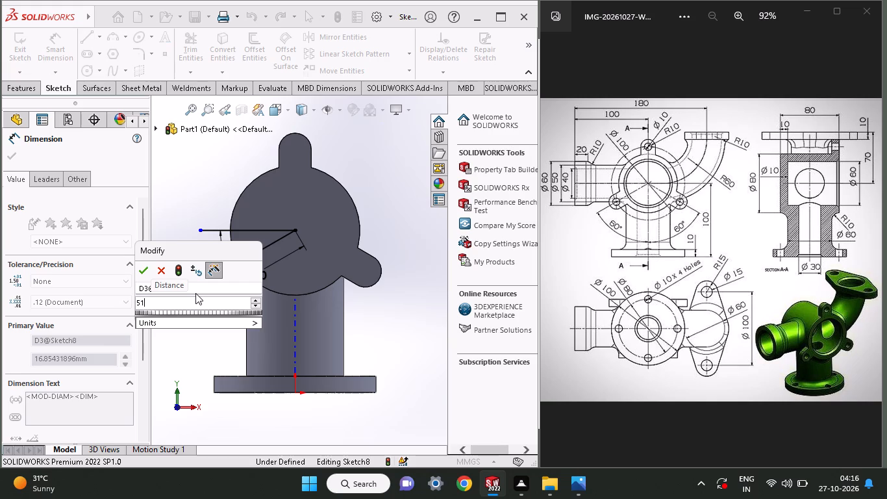
key("backslash")
key("BackSpace")
key("BackSpace")
key("BackSpace")
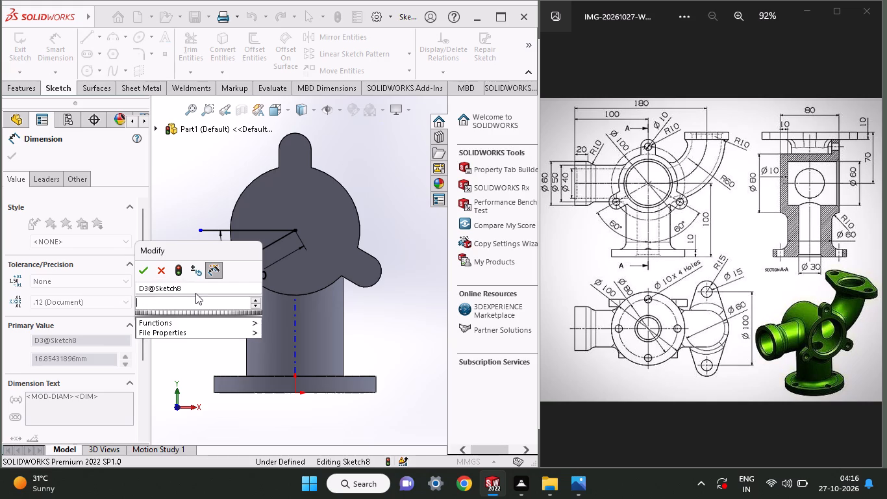
type("20")
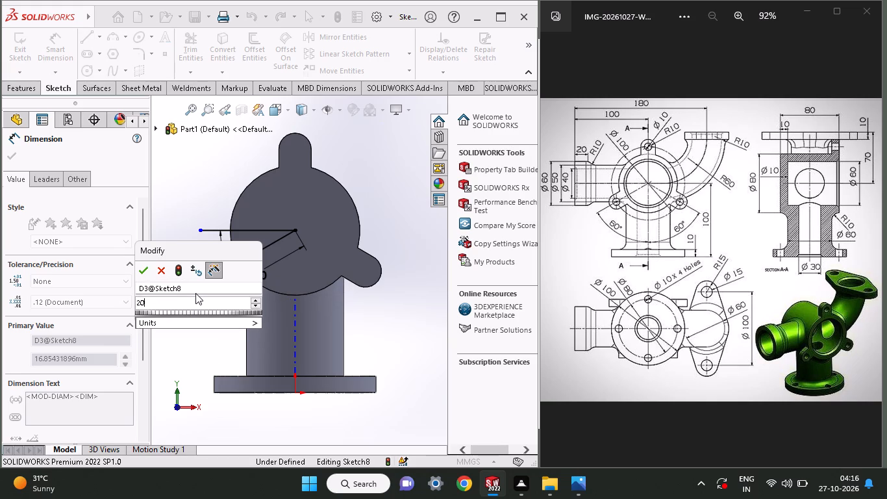
key("Return")
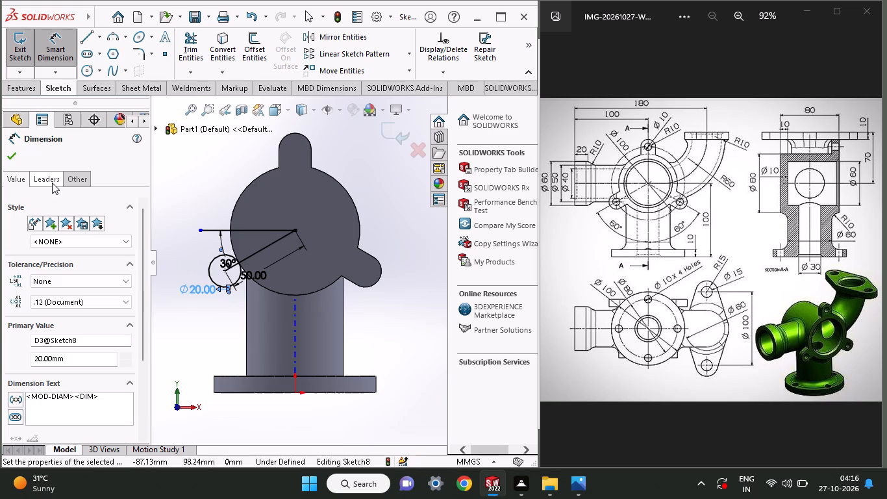
left_click(6, 153)
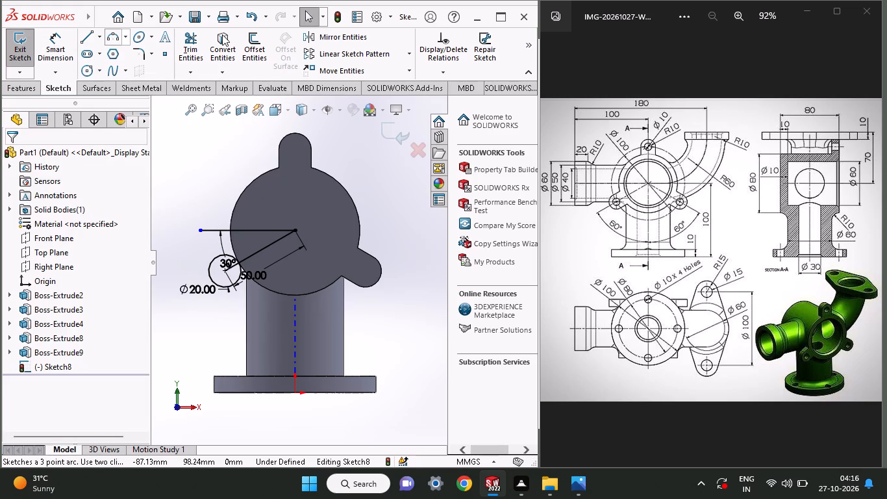
Delete the horizontal reference line from the lug sketch along with its associated angle dimension.
left_click(256, 46)
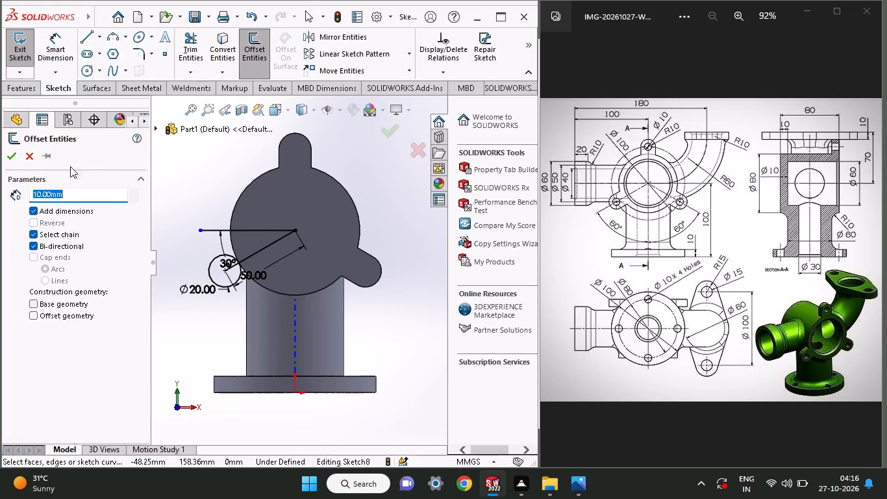
left_click(23, 154)
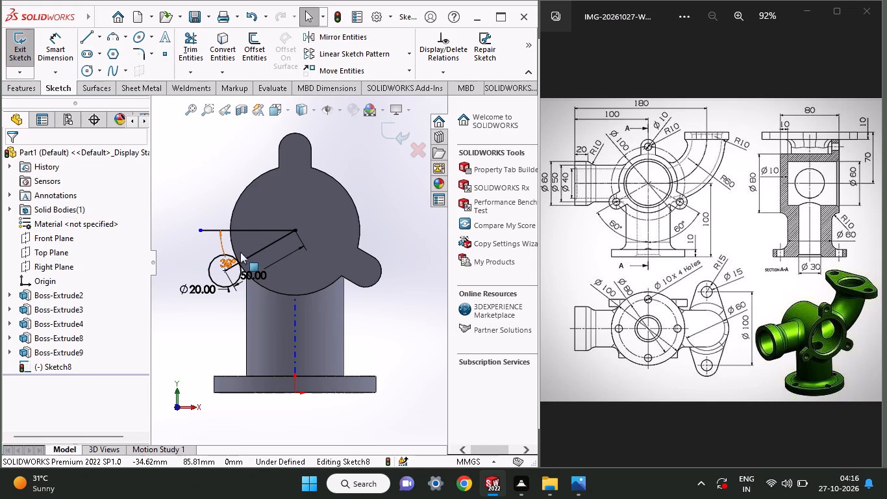
right_click(245, 233)
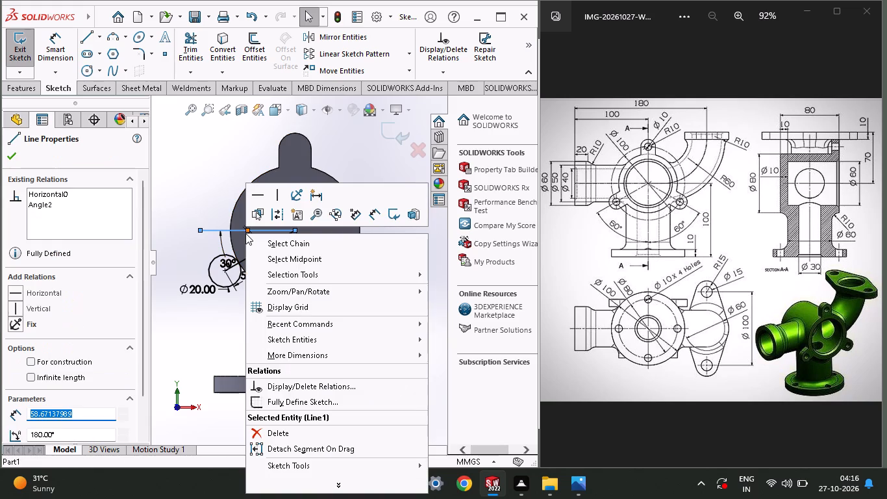
left_click(255, 435)
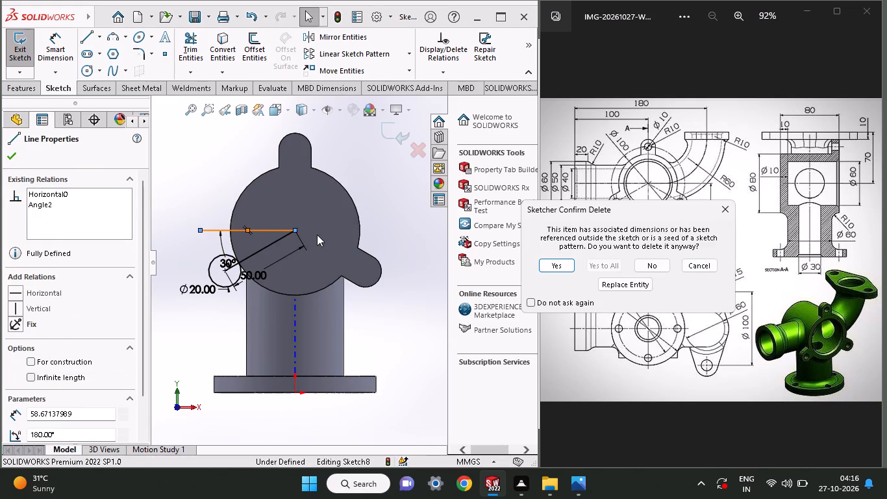
right_click(216, 199)
left_click(558, 264)
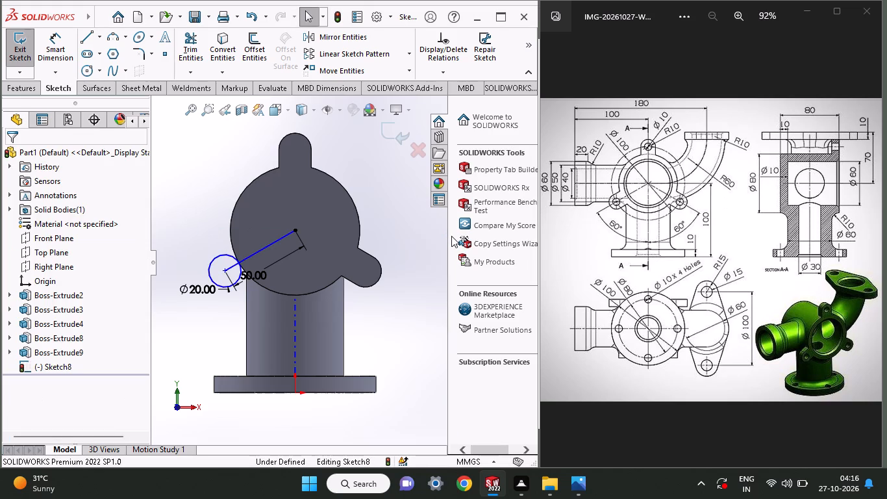
Offset the sloping line by 10 mm in both directions, with dimensions added.
left_click(248, 46)
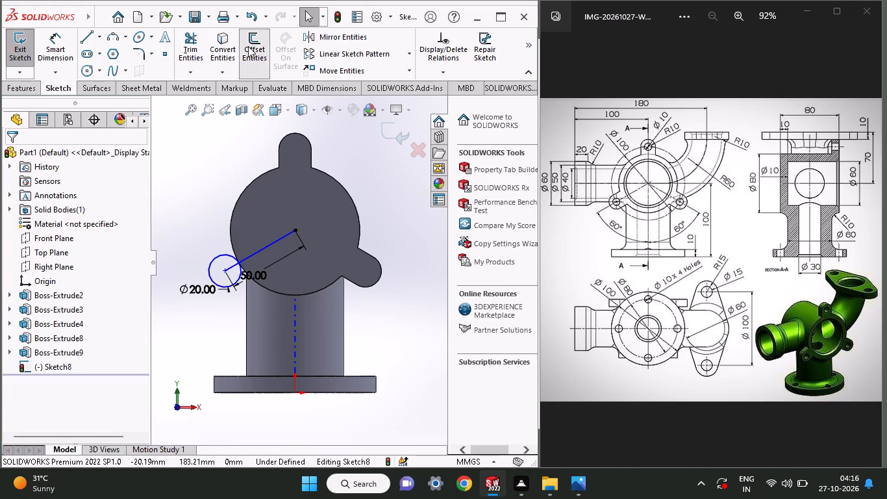
left_click(266, 250)
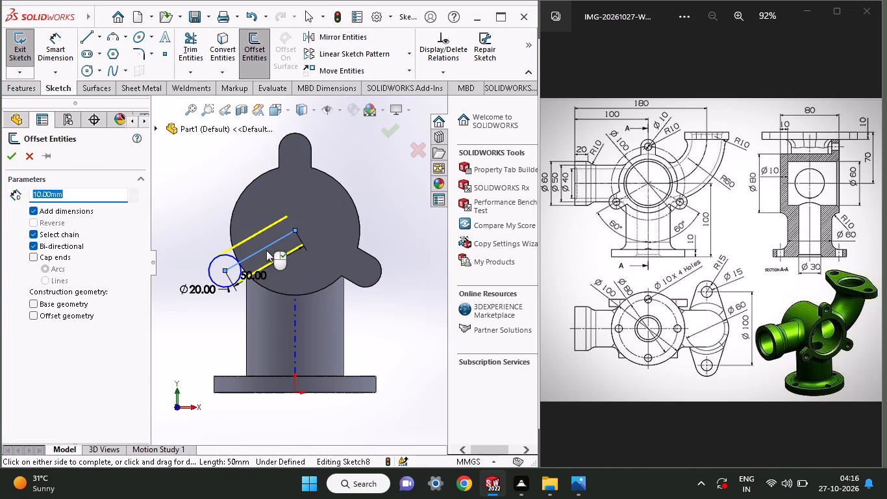
left_click(13, 155)
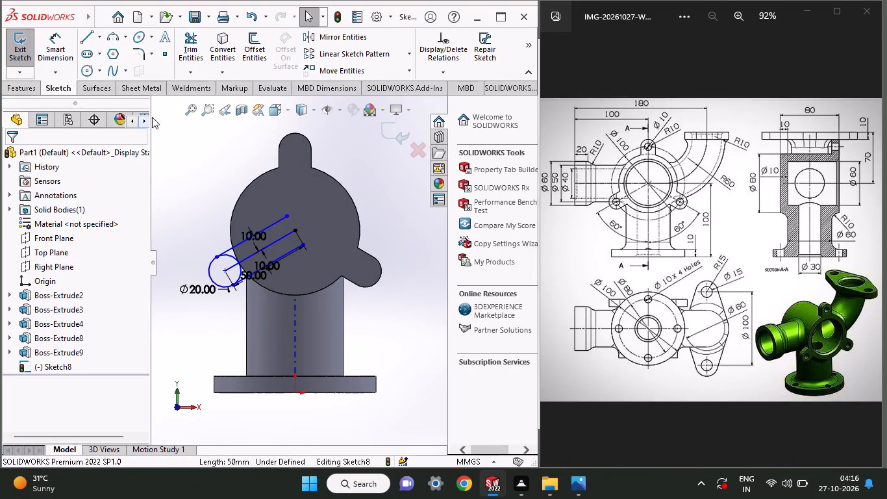
Trim away the sloping centre line and the inner arc of the 20 mm circle between the two offset lines.
left_click(192, 32)
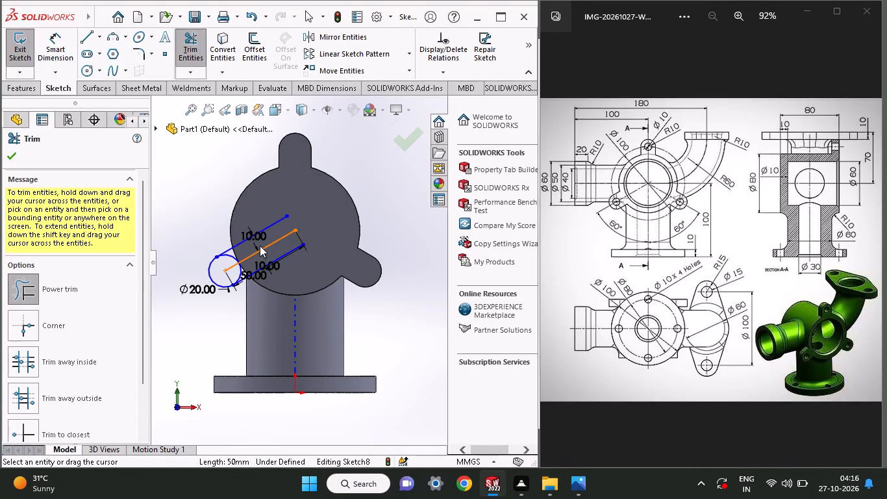
left_click_drag(286, 242, 284, 236)
left_click_drag(244, 256, 241, 263)
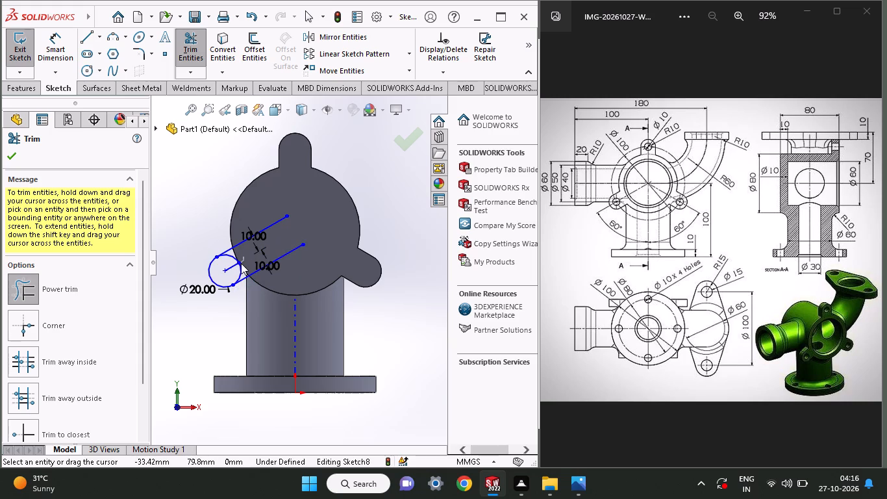
left_click_drag(241, 263, 236, 255)
left_click(9, 157)
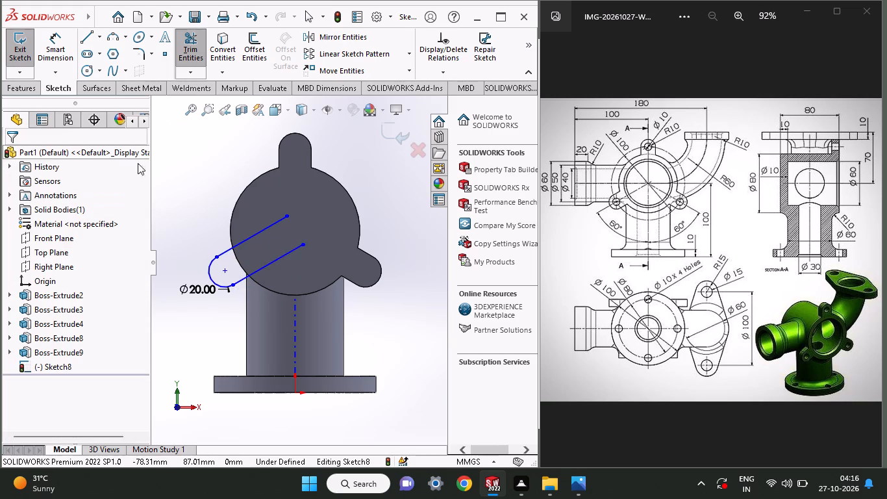
Draw a circle of 40 mm radius centred on the main cylinder's end face, coincident with its outer edge.
left_click(84, 68)
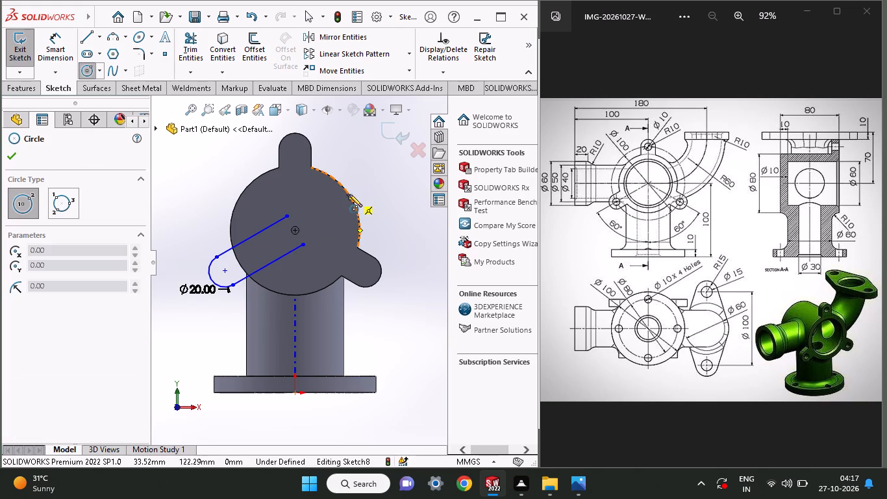
left_click(297, 231)
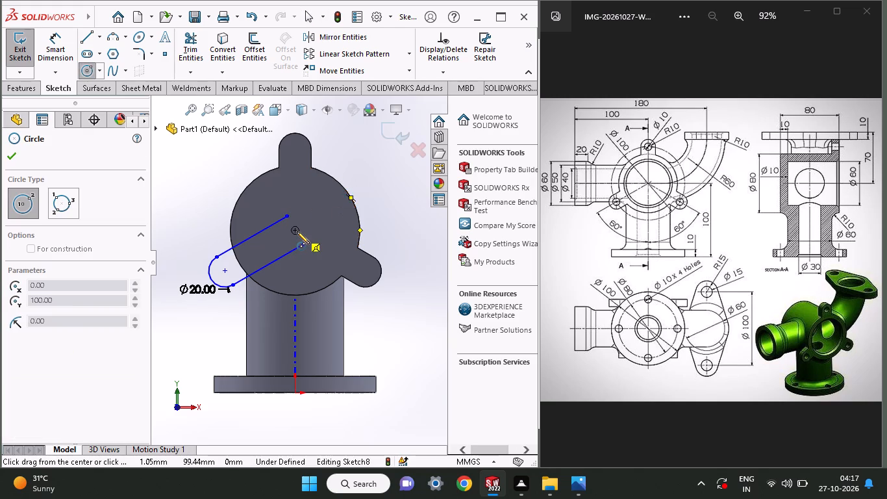
left_click(316, 293)
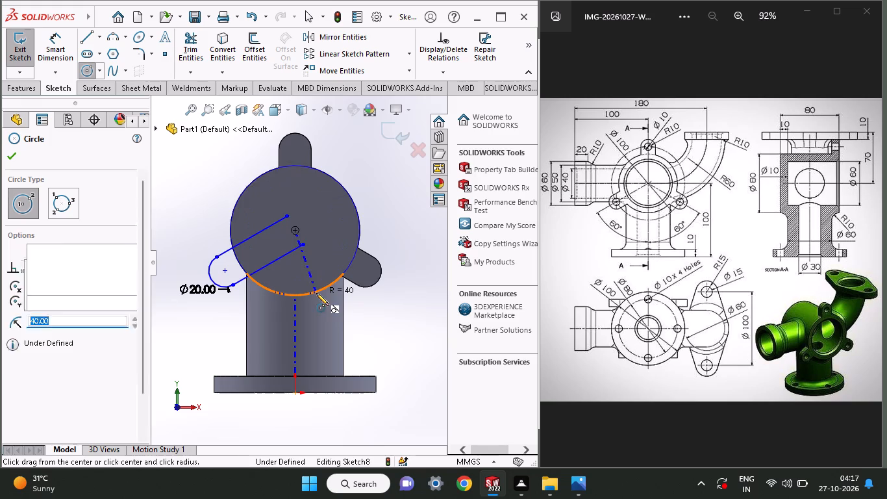
left_click(15, 155)
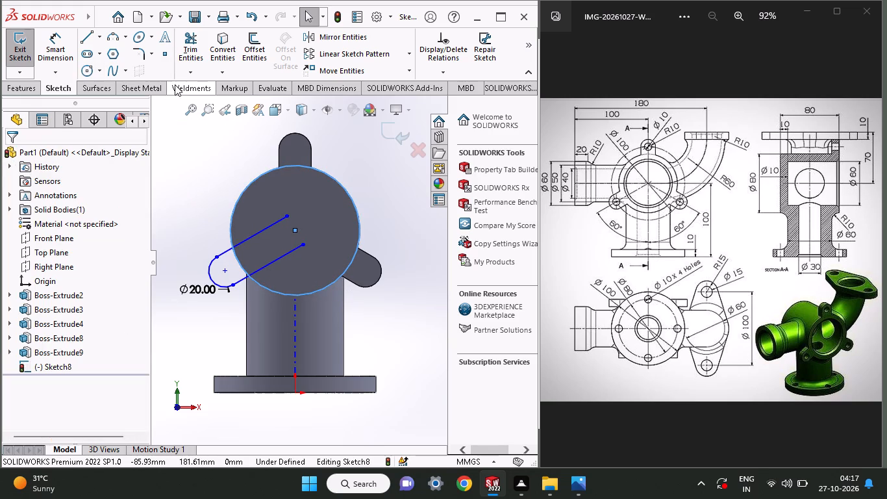
Trim the offset lines inside the 40 mm radius circle and the circle's excess arc, leaving a closed lug profile.
left_click(184, 51)
left_click_drag(255, 223, 261, 268)
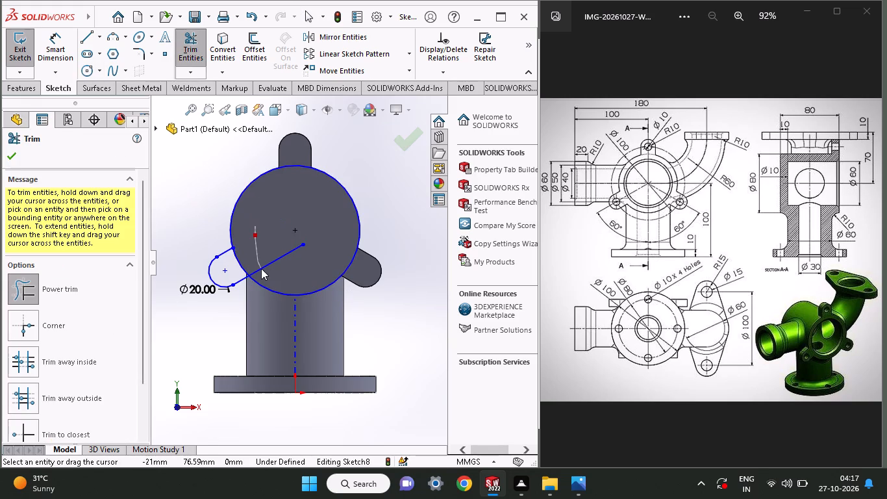
left_click_drag(261, 268, 268, 314)
left_click_drag(260, 225, 20, 153)
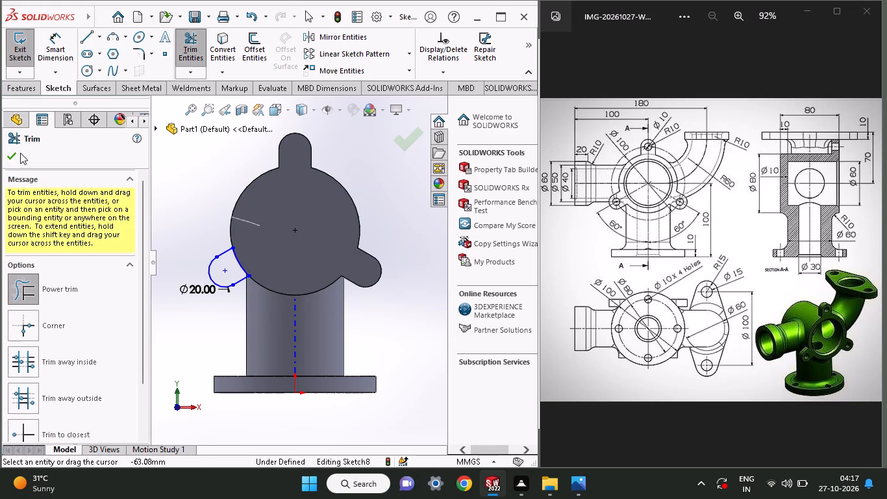
left_click_drag(20, 153, 21, 153)
left_click(191, 179)
left_click(14, 155)
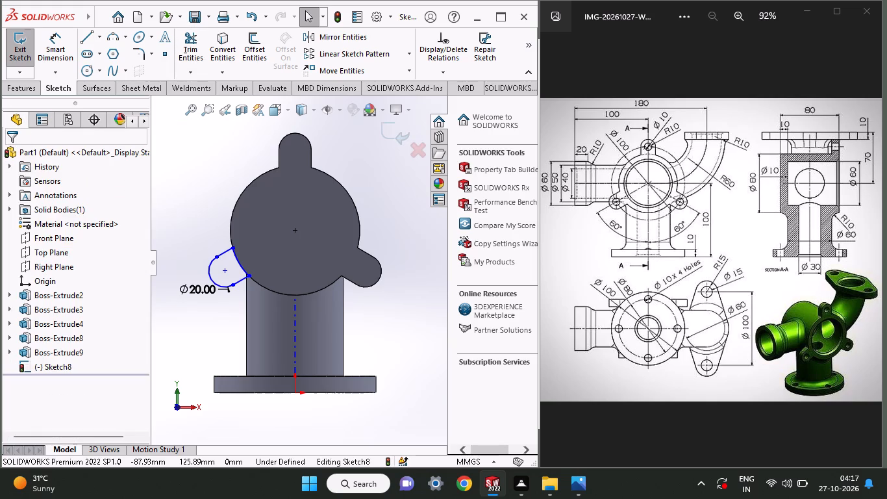
Extrude the third lug profile 10 mm blind in the reversed direction, back along the main cylinder, with merged result.
left_click(26, 92)
left_click(40, 58)
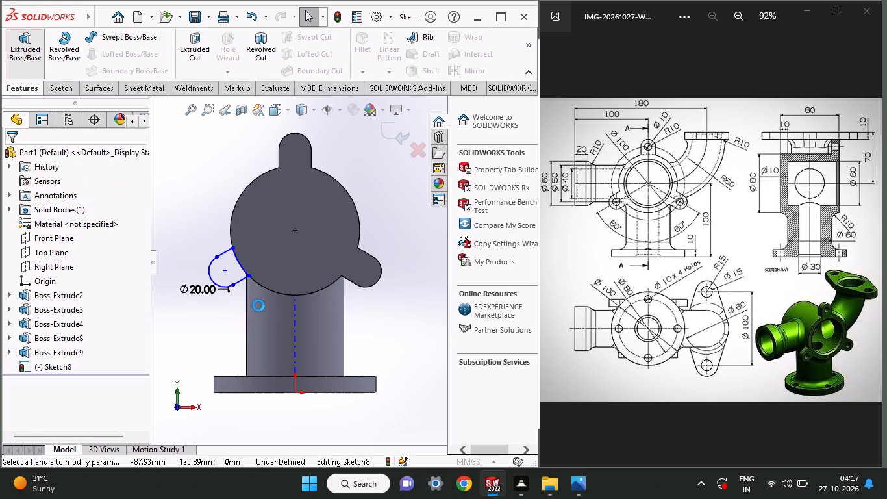
middle_click_drag(194, 305, 237, 306)
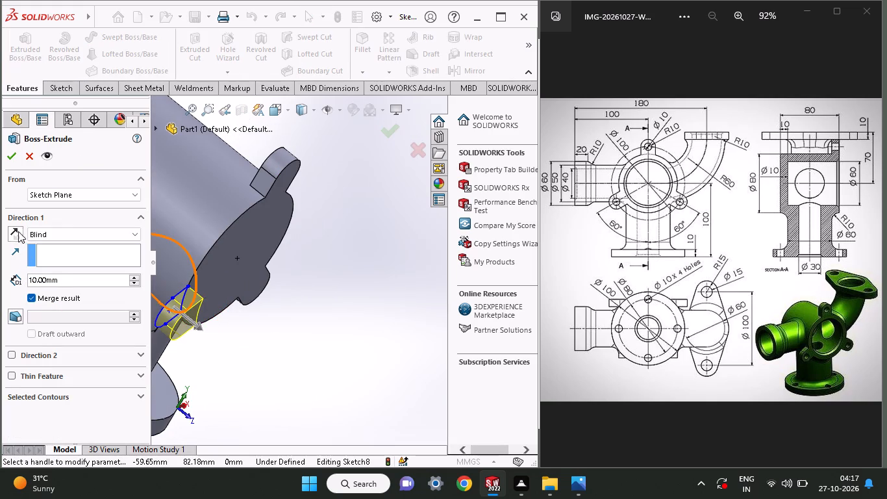
left_click(16, 230)
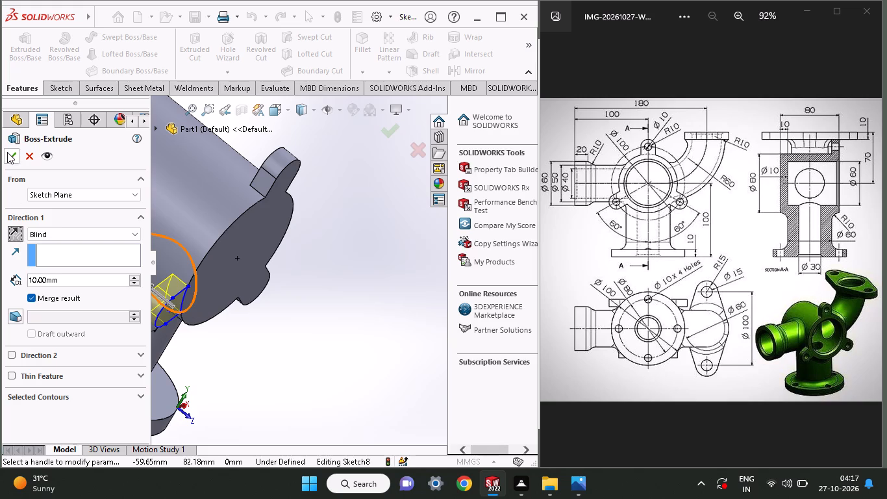
left_click(7, 152)
Sketch a circle centred on the main cylinder's three-lugged end face and set its diameter to 60 mm.
middle_click_drag(283, 338, 282, 347)
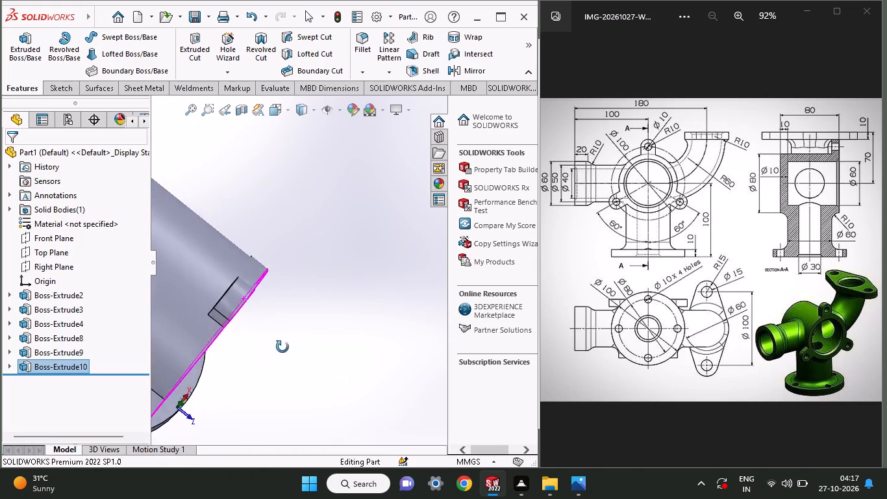
middle_click_drag(282, 347, 255, 234)
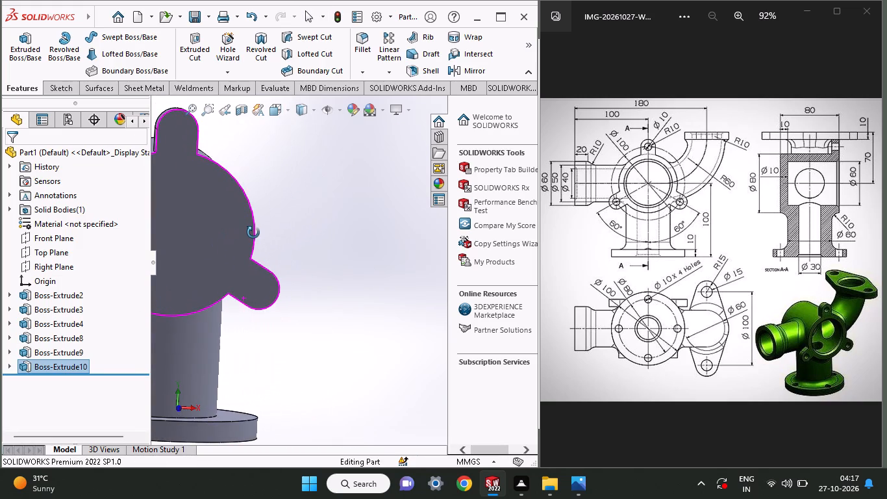
left_click(195, 237)
left_click(256, 206)
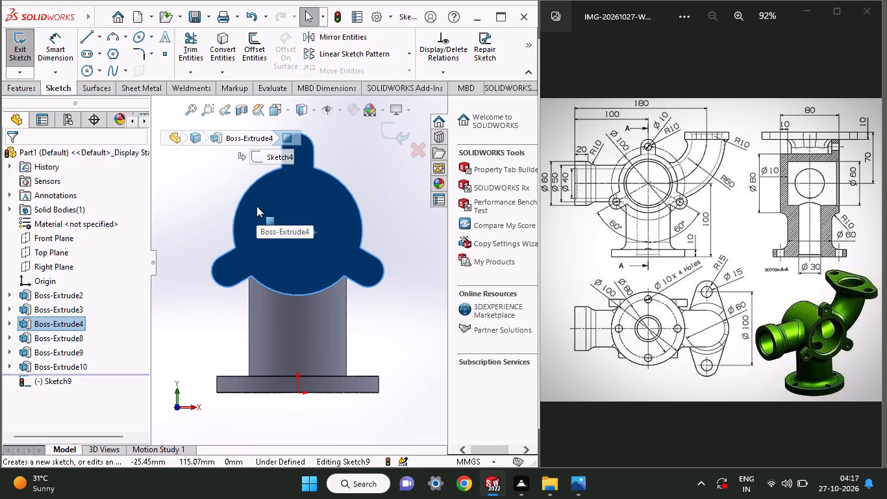
left_click(89, 70)
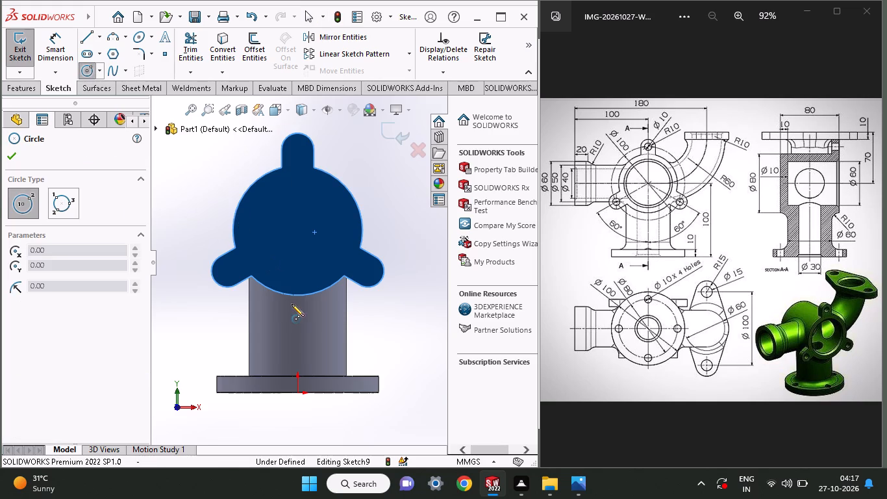
left_click(297, 231)
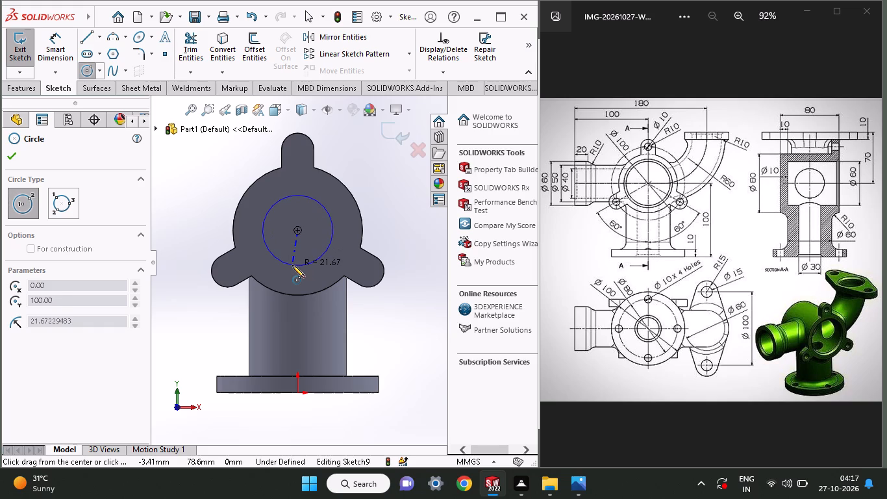
left_click(282, 270)
left_click(49, 53)
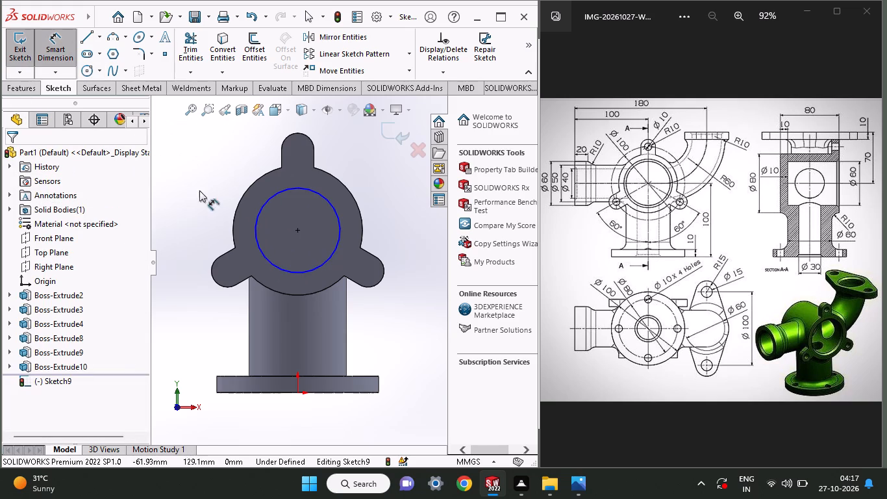
left_click(258, 211)
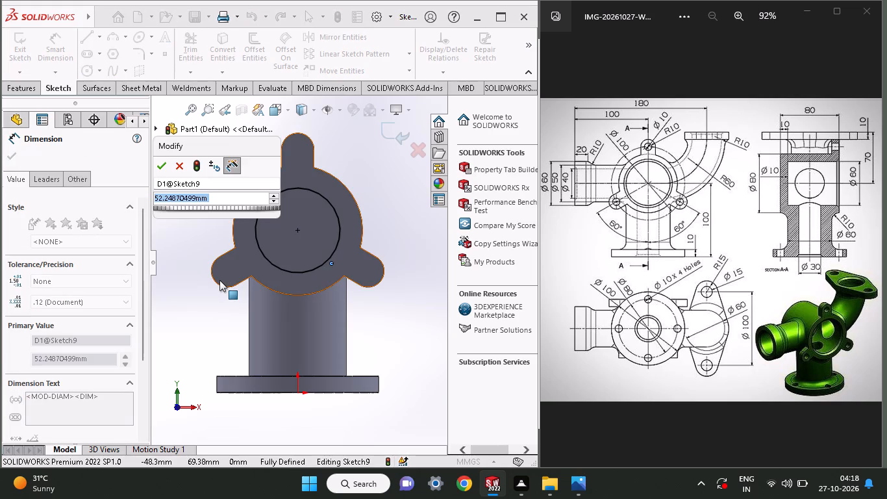
type("60")
key("Return")
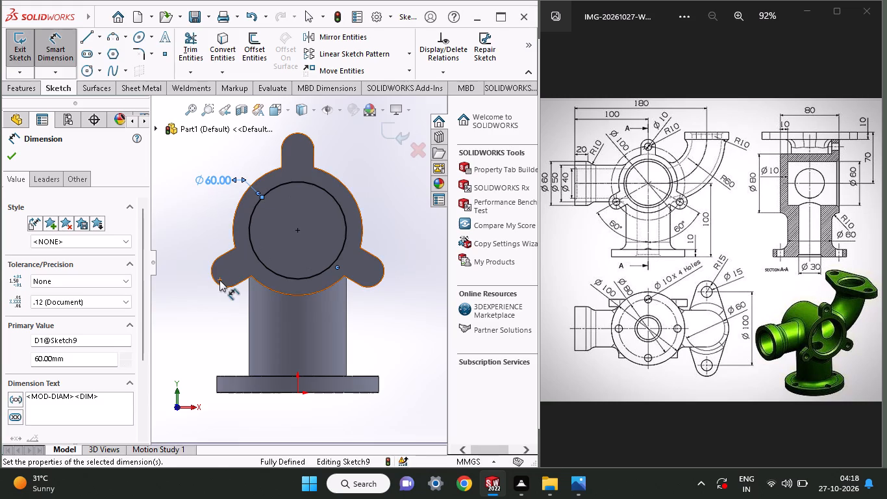
Cut the 60 mm circle 70 mm blind into the main cylinder as an extruded cut.
left_click(29, 85)
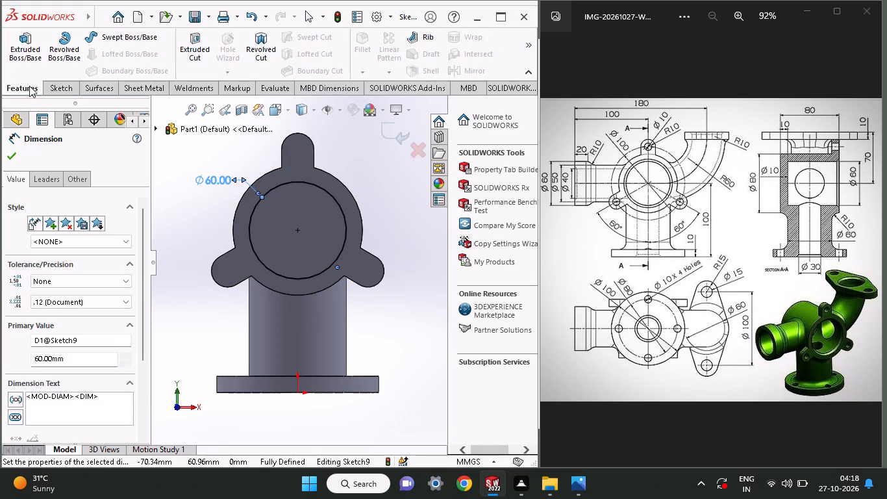
left_click(184, 50)
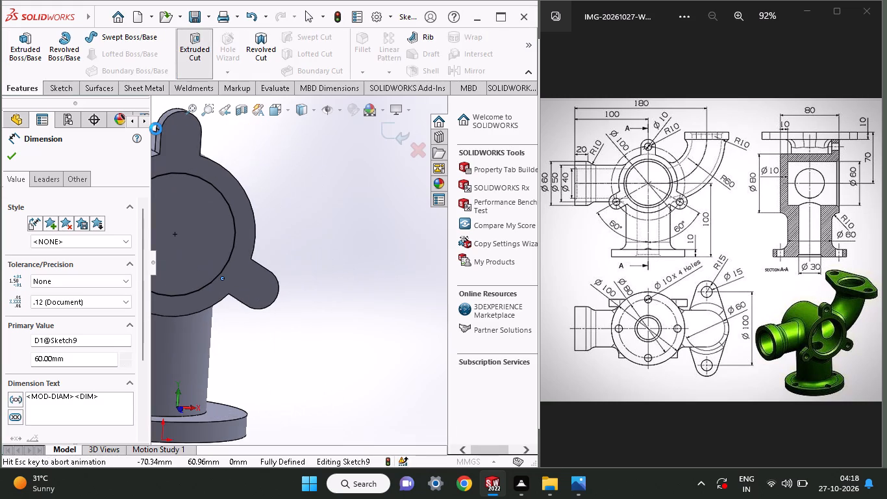
middle_click_drag(314, 188, 395, 184)
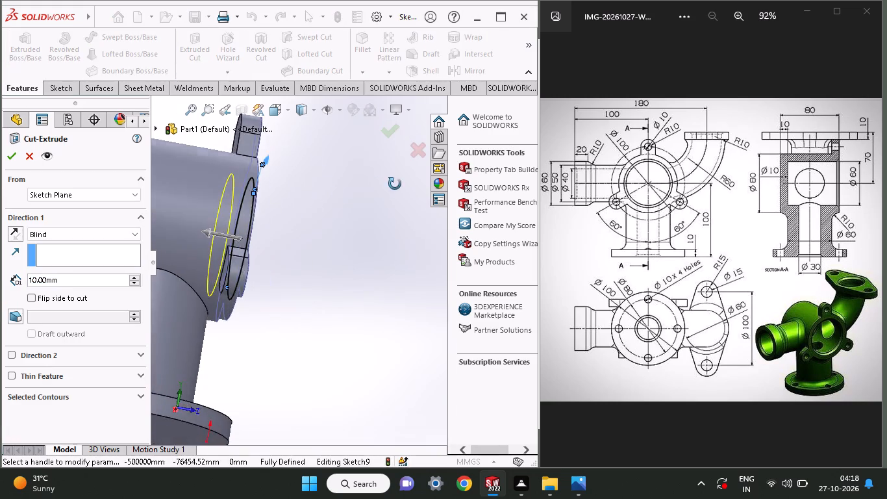
middle_click_drag(395, 184, 358, 251)
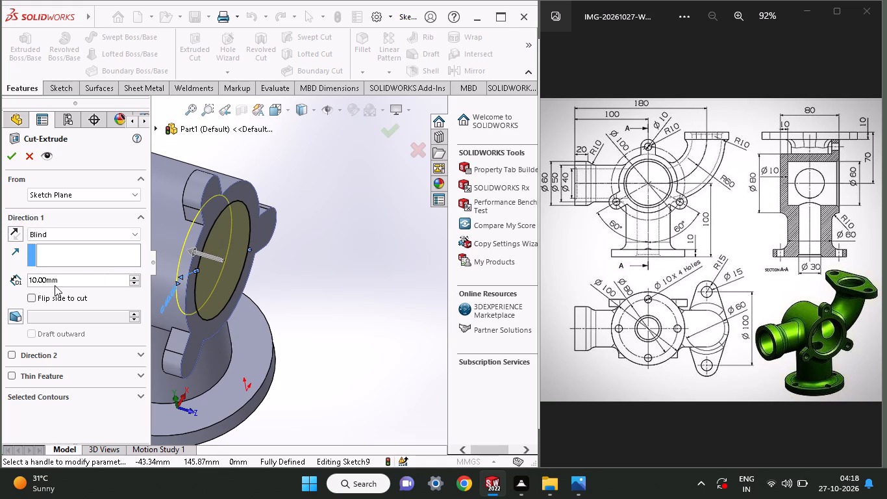
left_click_drag(61, 284, 0, 281)
type("70")
key("Return")
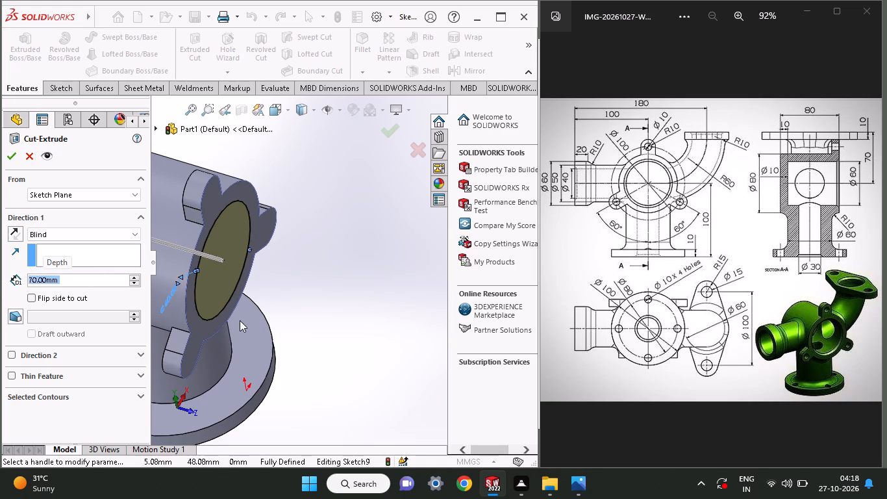
middle_click_drag(321, 303, 371, 338)
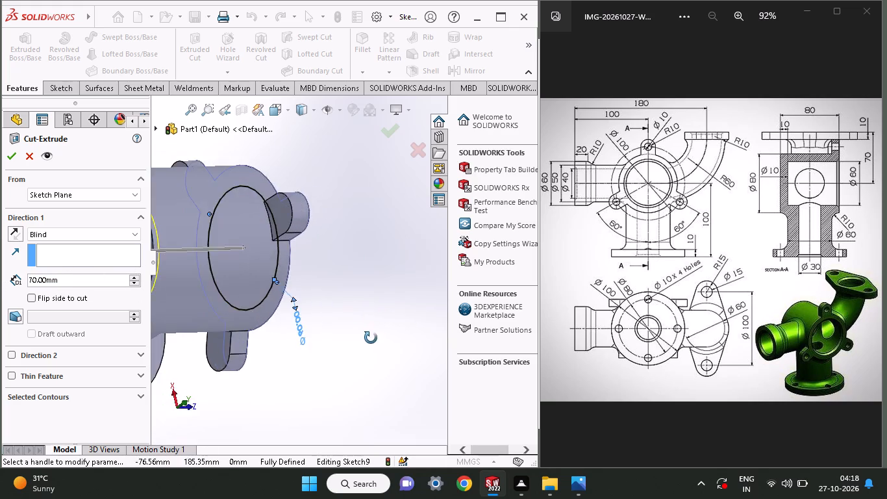
middle_click_drag(371, 338, 520, 299)
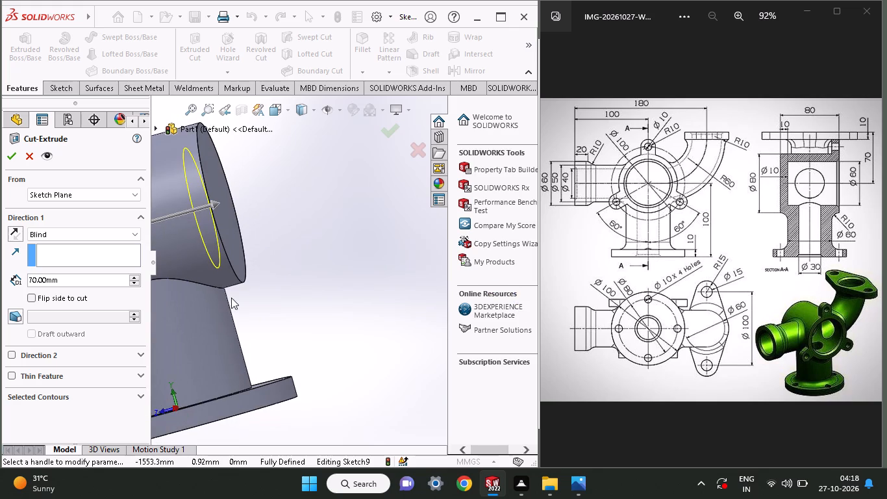
left_click(14, 157)
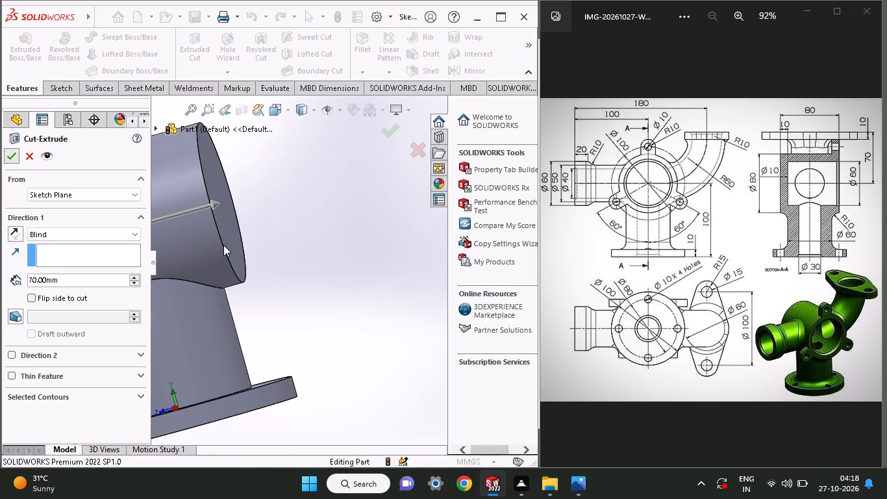
Sketch a 10 mm diameter circle on the lugged end face, concentric with the rounded end of the lower lug on the negative X side.
middle_click_drag(275, 251, 375, 228)
middle_click_drag(373, 229, 384, 249)
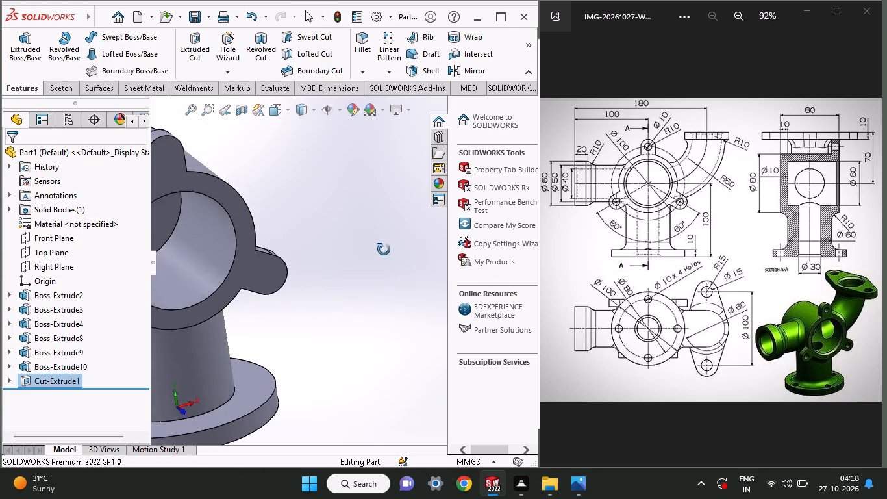
middle_click_drag(384, 249, 362, 251)
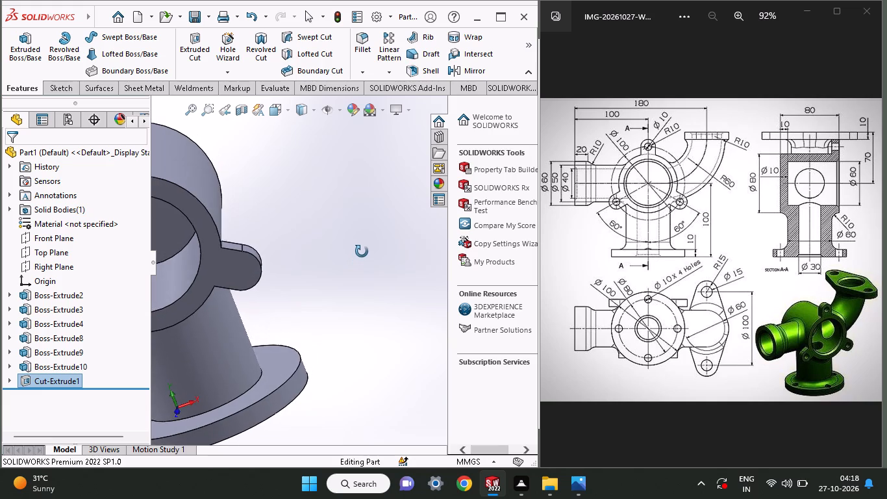
middle_click_drag(362, 251, 407, 215)
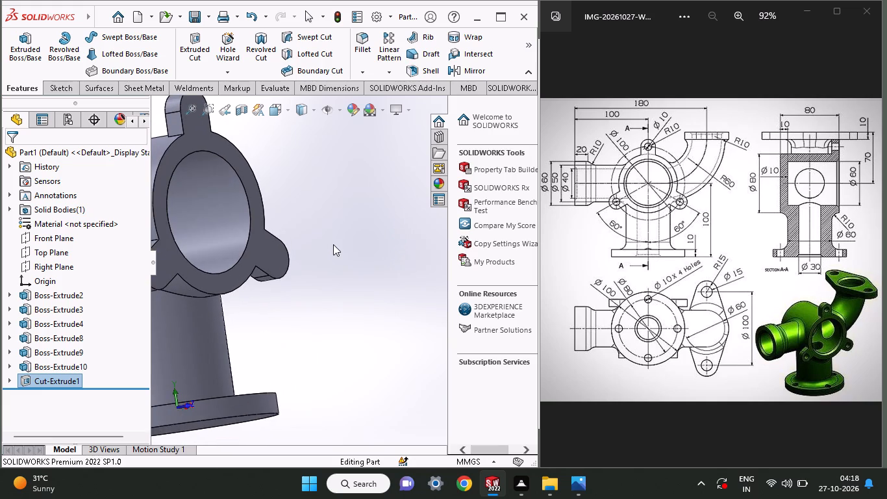
left_click(275, 260)
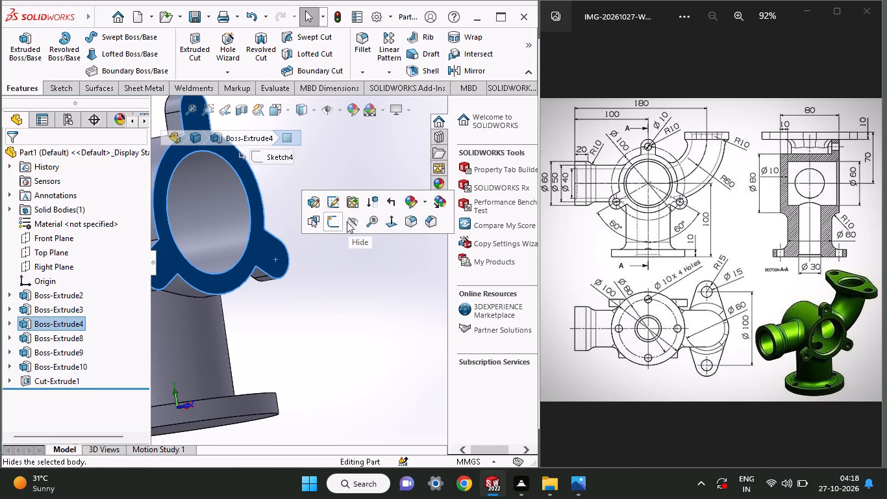
left_click(337, 224)
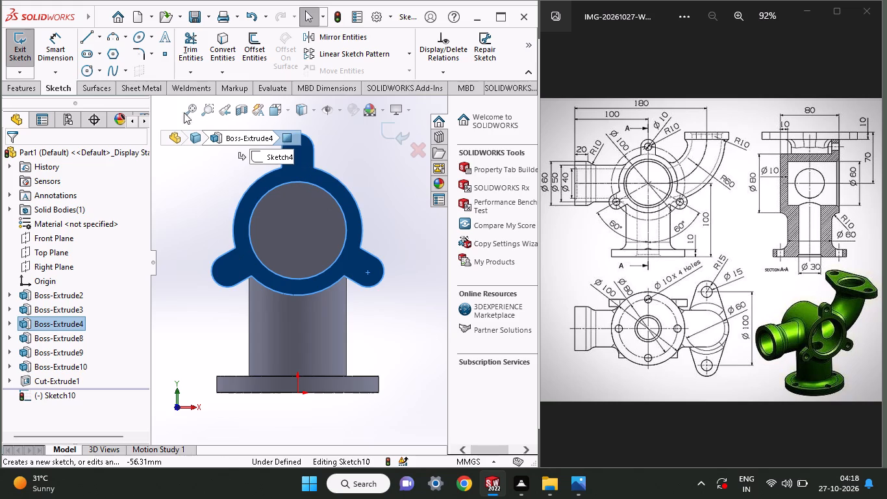
left_click(82, 69)
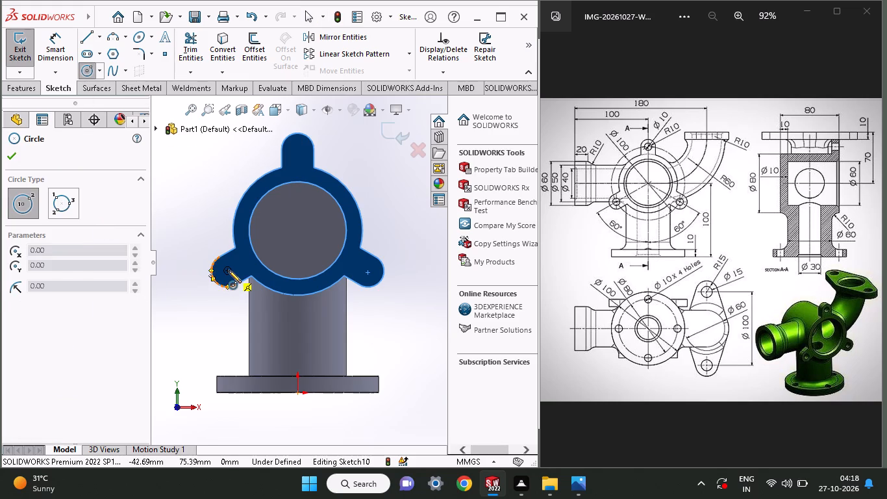
left_click(229, 270)
left_click(229, 279)
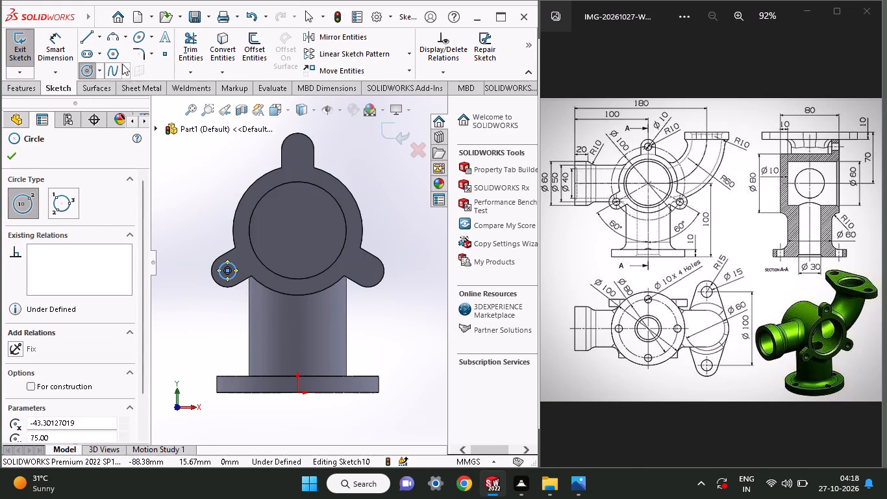
left_click(49, 48)
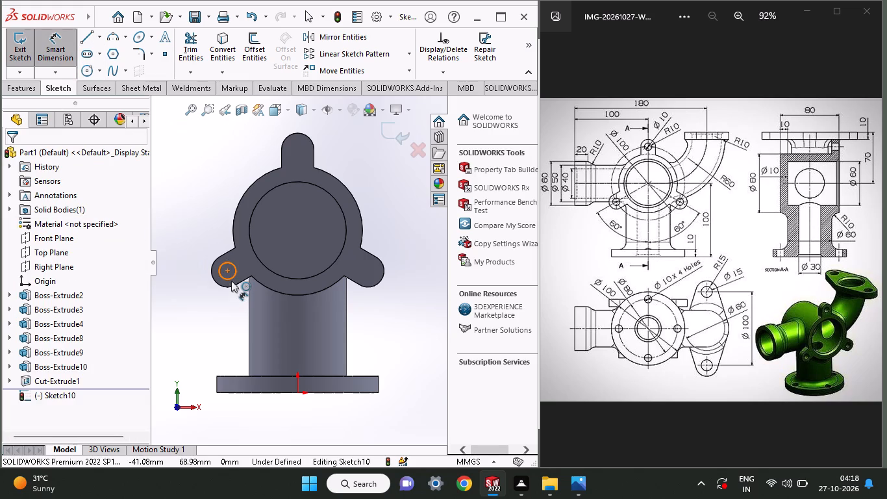
left_click_drag(231, 281, 223, 283)
left_click_drag(192, 215, 179, 232)
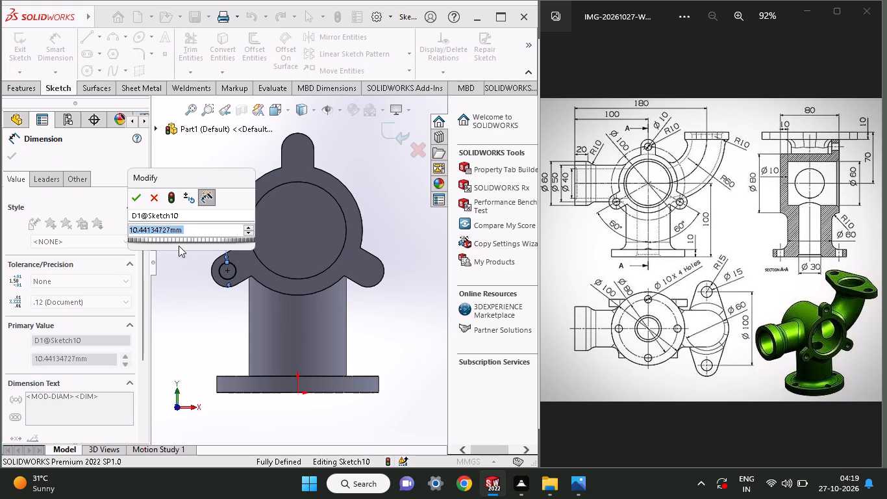
type("10")
key("Return")
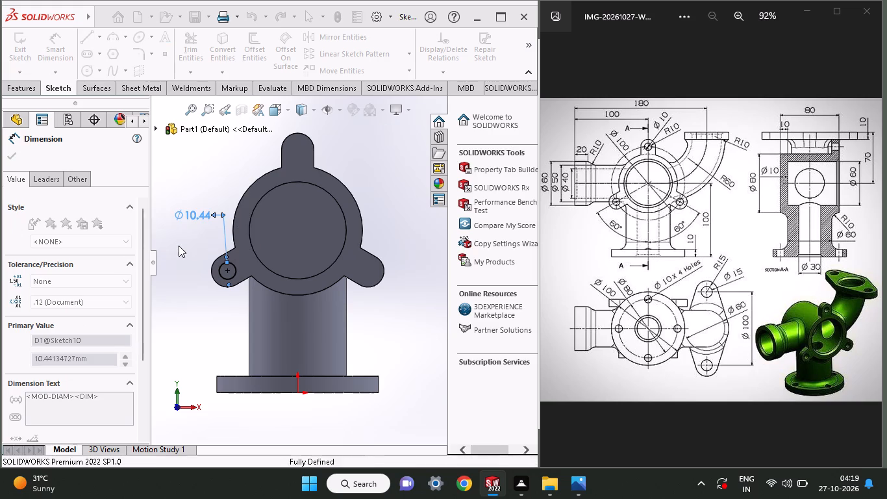
Cut the 10 mm circle through the lug with a 70 mm blind extruded cut.
left_click(10, 89)
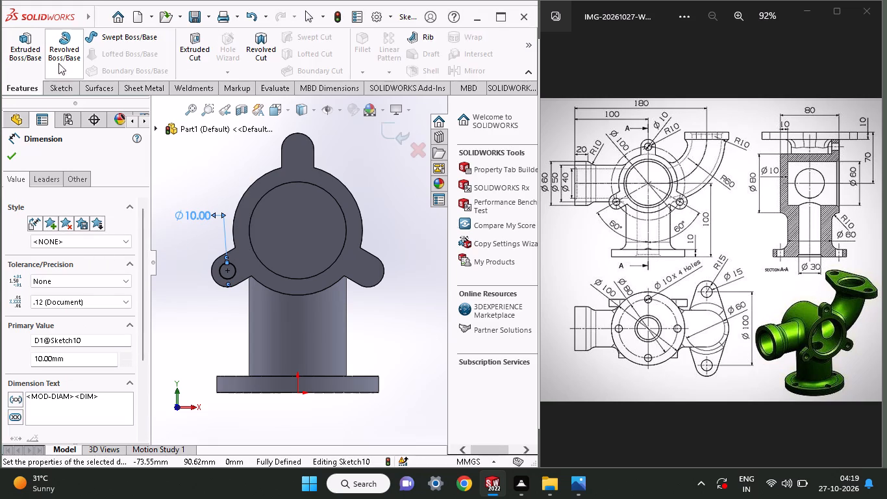
left_click(201, 51)
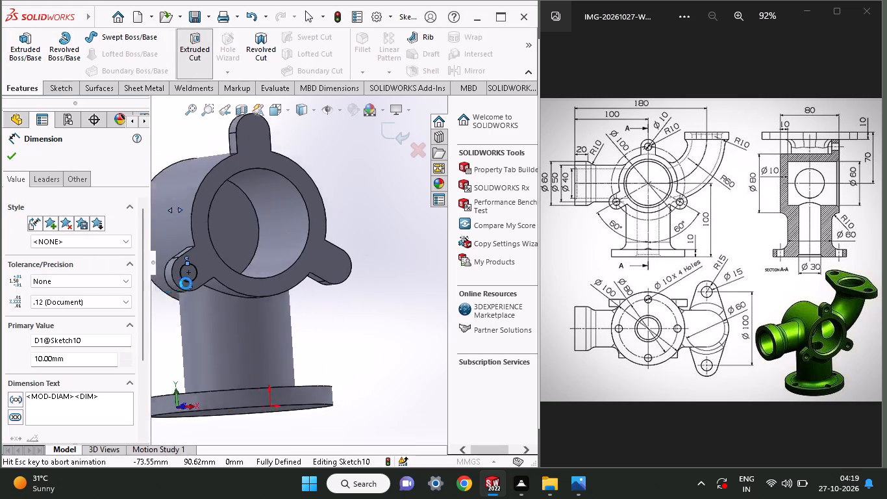
middle_click_drag(249, 359, 213, 368)
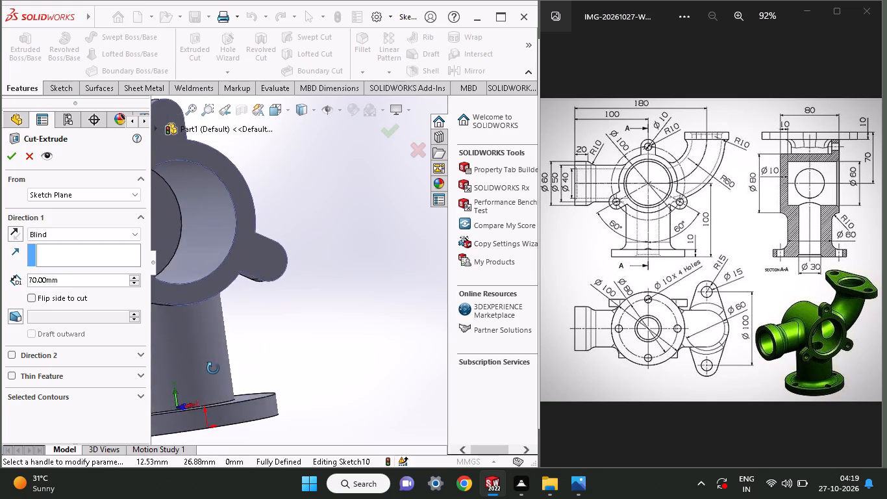
middle_click_drag(213, 368, 361, 365)
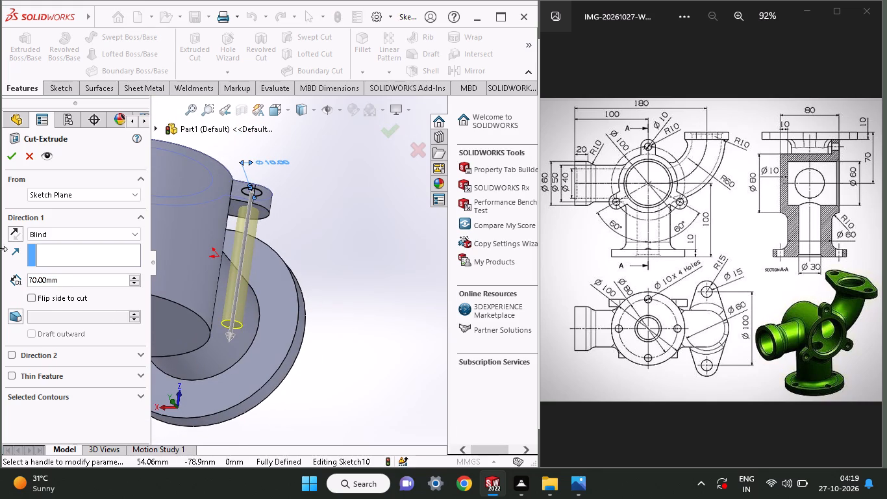
left_click(11, 159)
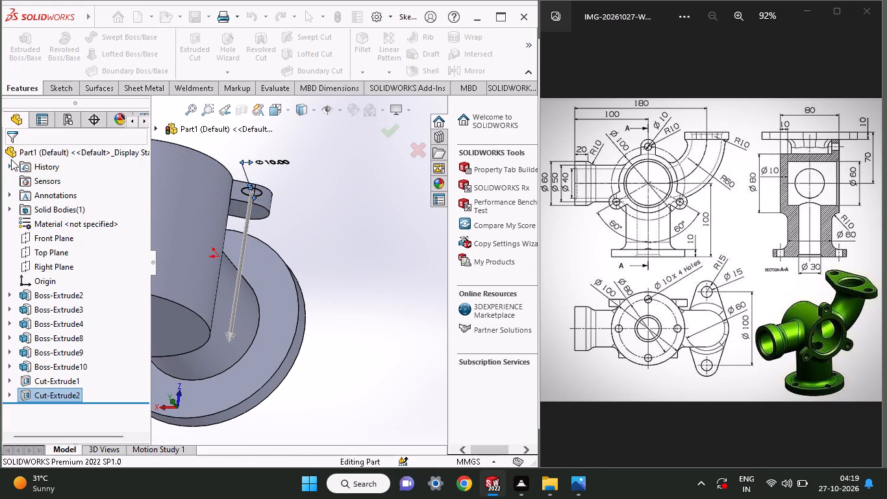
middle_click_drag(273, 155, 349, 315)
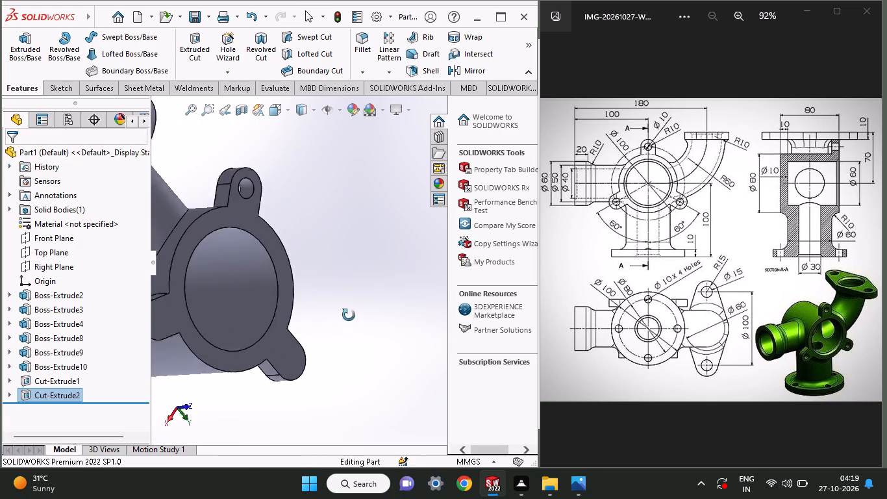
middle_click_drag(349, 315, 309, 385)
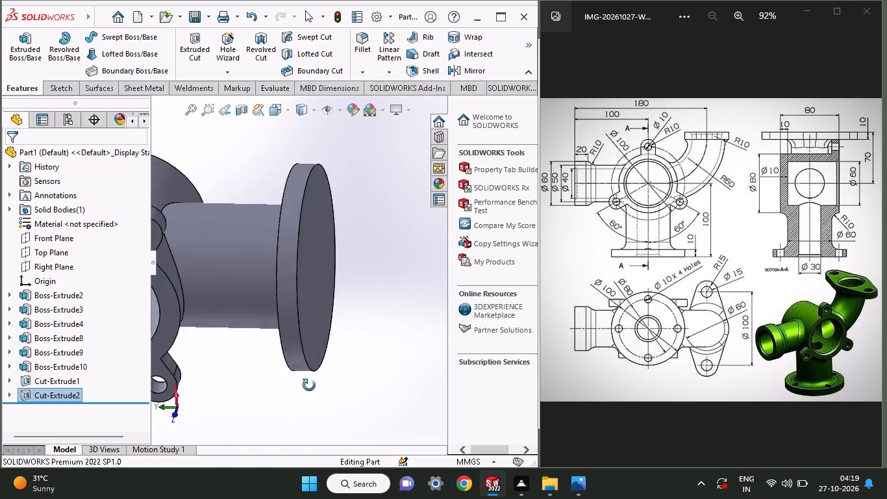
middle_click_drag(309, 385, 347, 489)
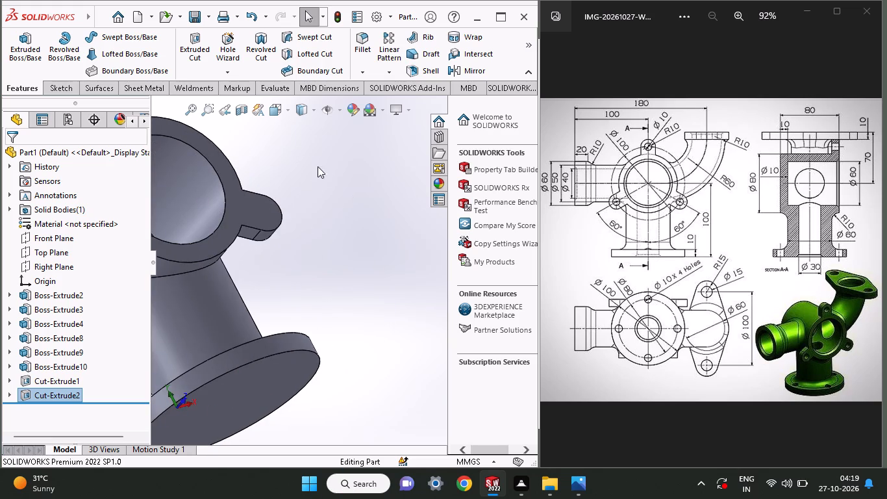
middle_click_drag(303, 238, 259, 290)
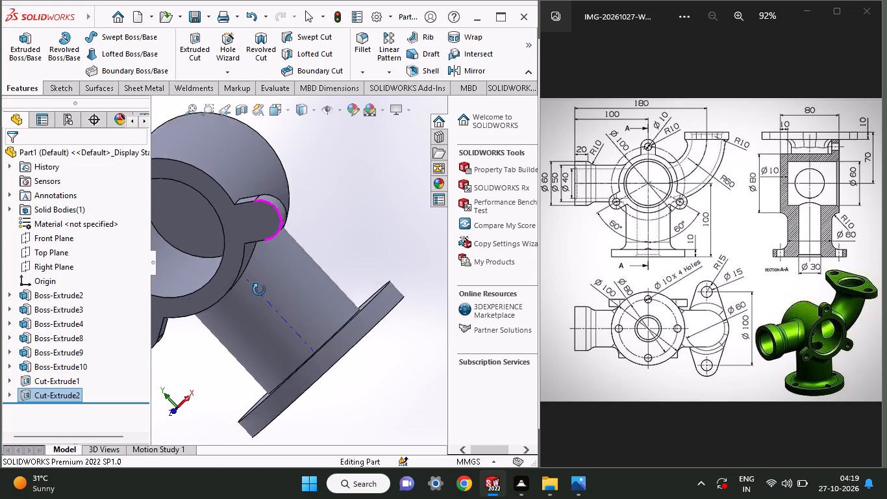
Sketch a 10 mm diameter circle on the lugged end face, concentric with the rounded end of the lower lug on the positive X side.
middle_click_drag(259, 290, 258, 287)
left_click(253, 225)
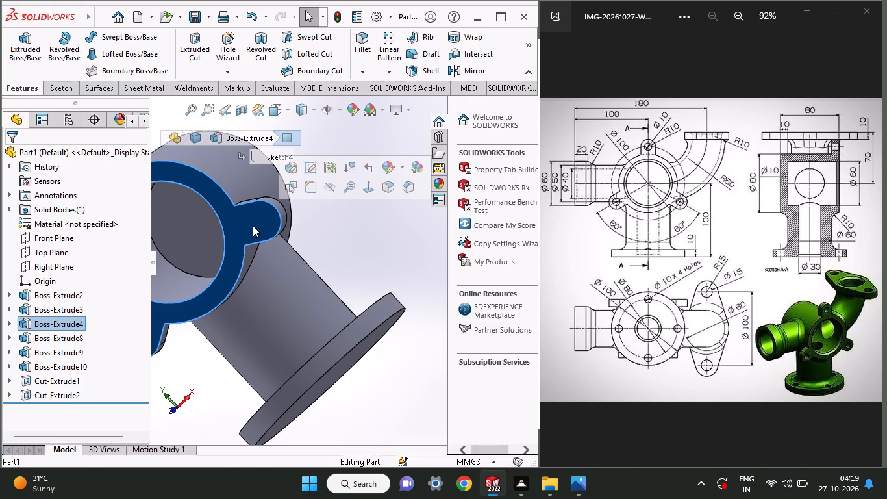
left_click(305, 189)
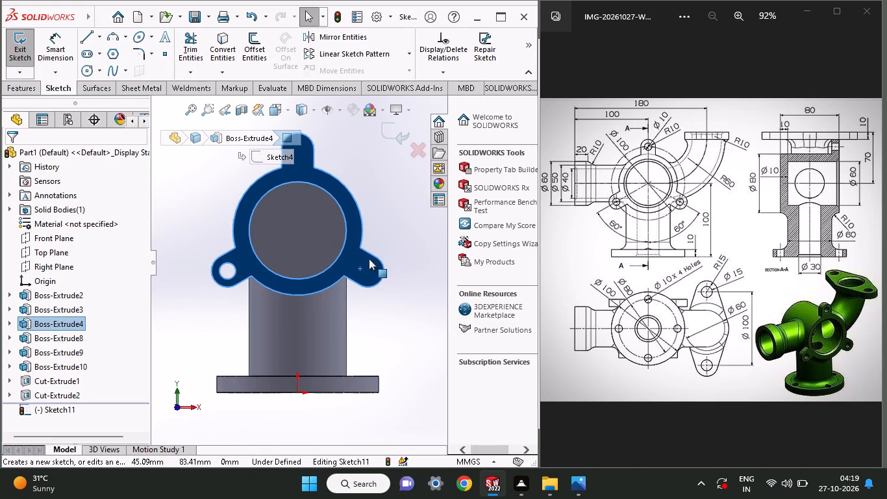
left_click(89, 68)
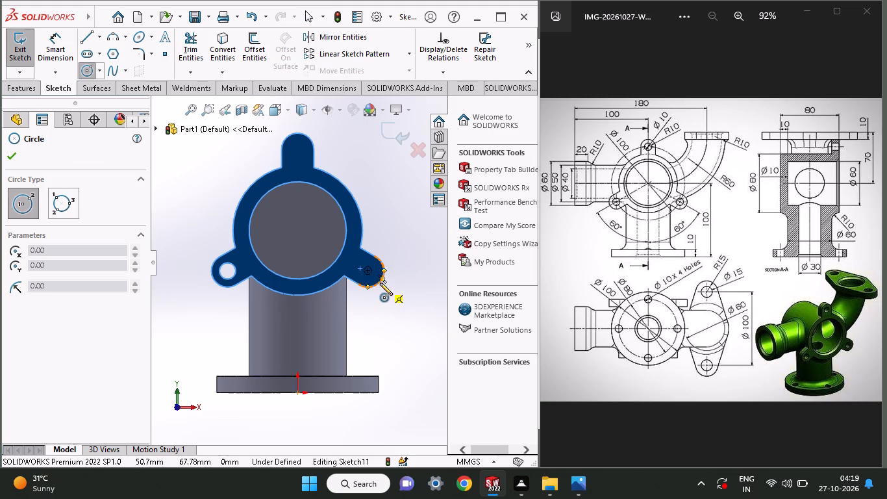
left_click(368, 271)
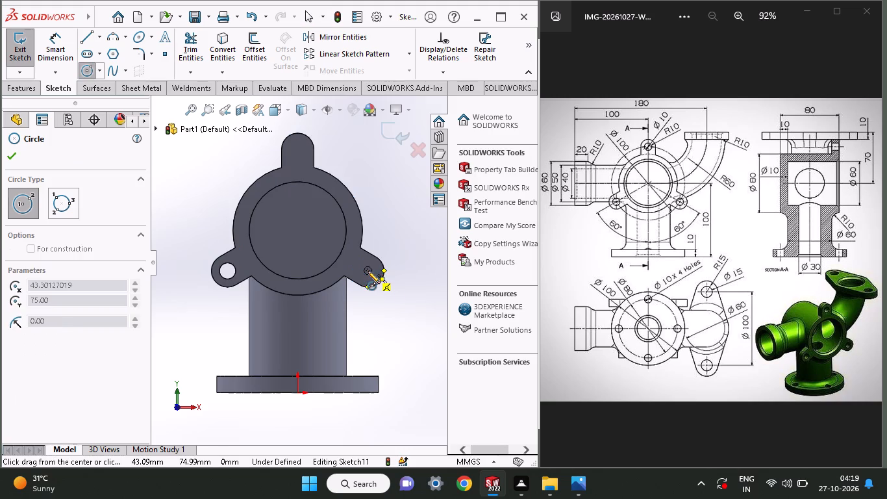
left_click(369, 283)
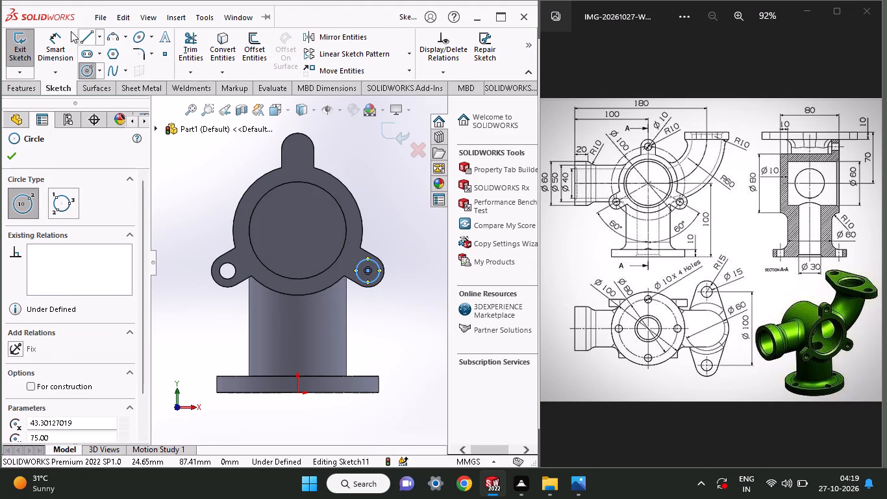
left_click(38, 42)
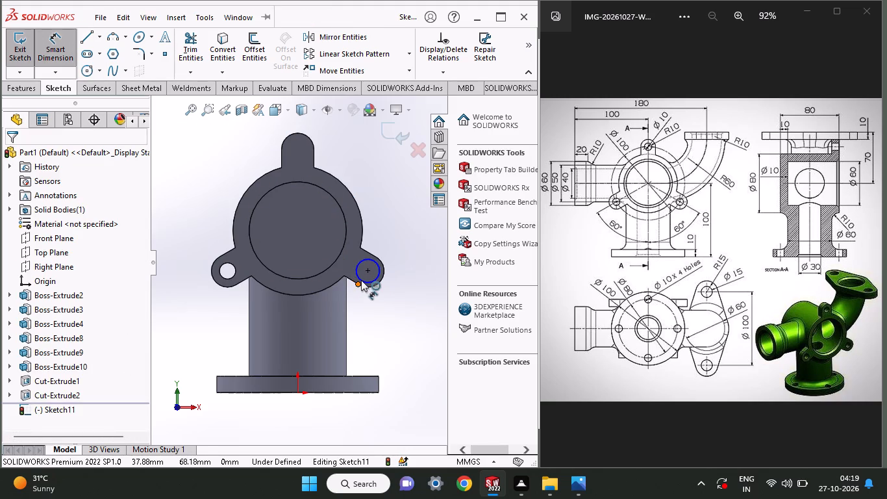
left_click(361, 280)
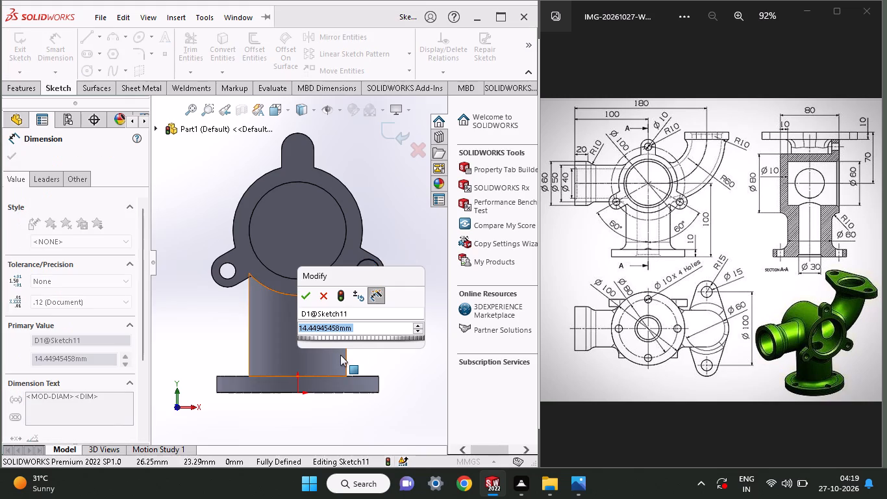
type("10")
key("Return")
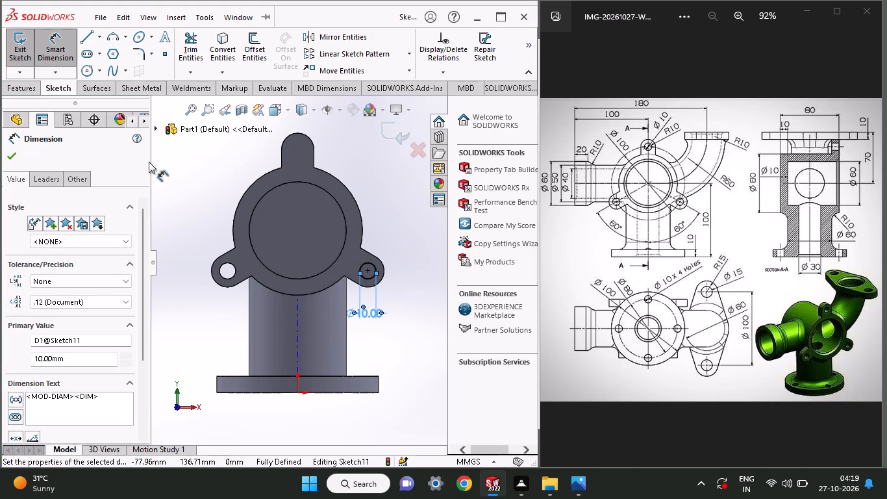
Cut the 10 mm circle through the lug with a 70 mm blind extruded cut.
left_click(14, 83)
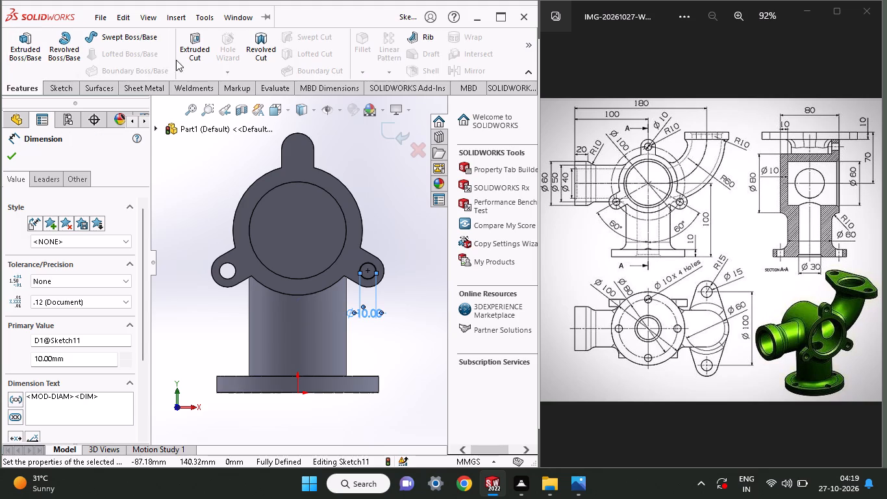
left_click(205, 45)
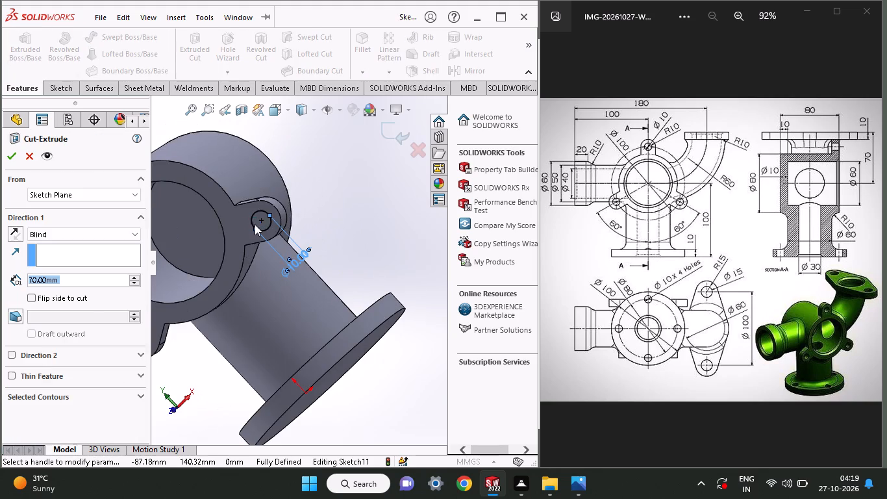
left_click(10, 153)
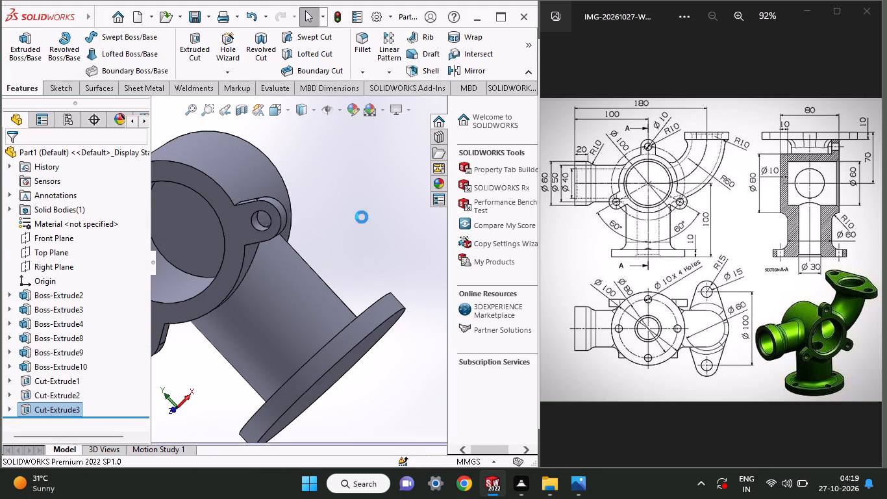
middle_click_drag(362, 231, 451, 205)
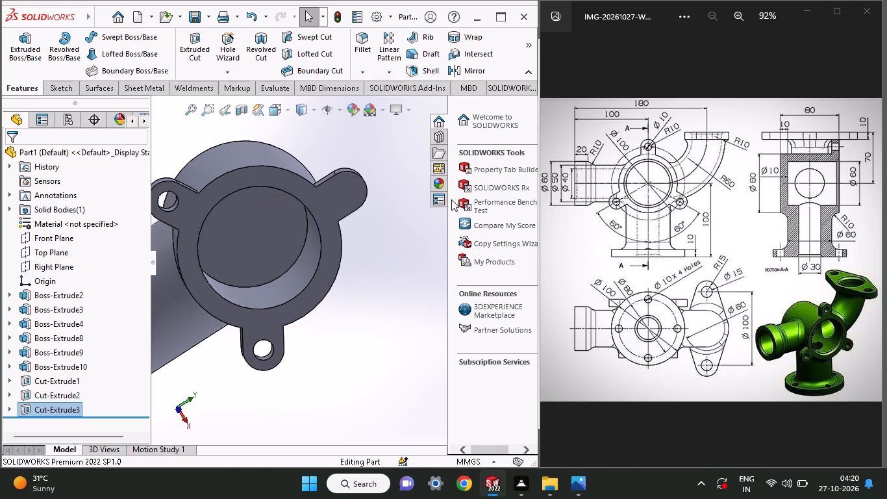
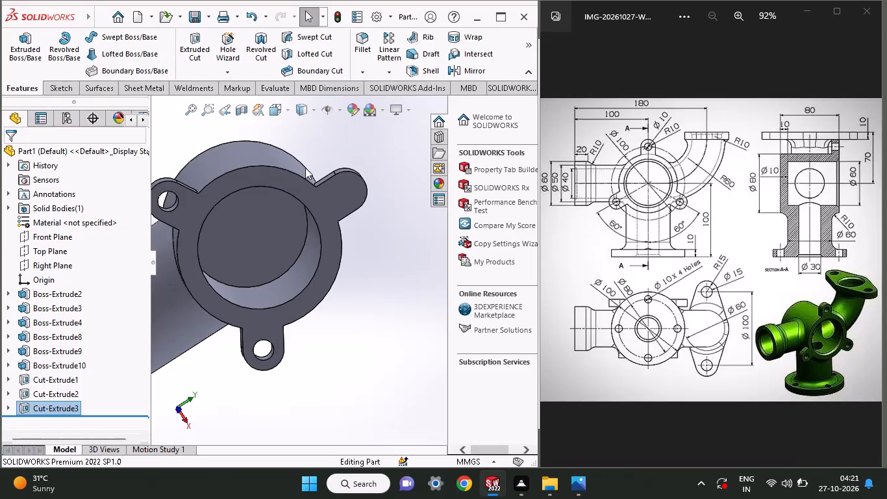
Start a new sketch on the main cylinder's lugged end face for the hole in the remaining solid lug.
left_click(346, 183)
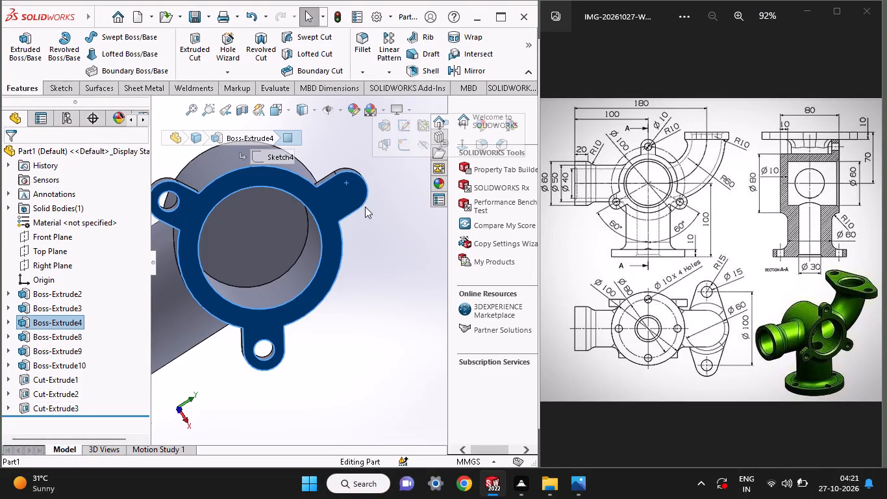
left_click(399, 140)
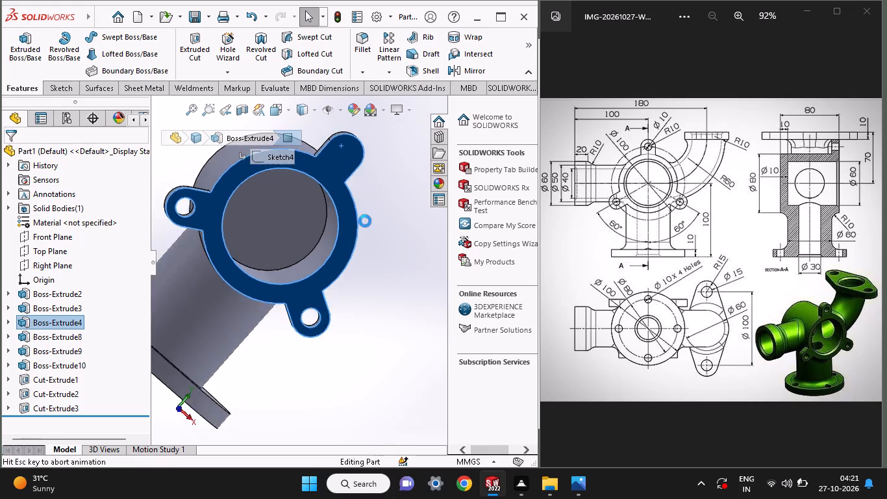
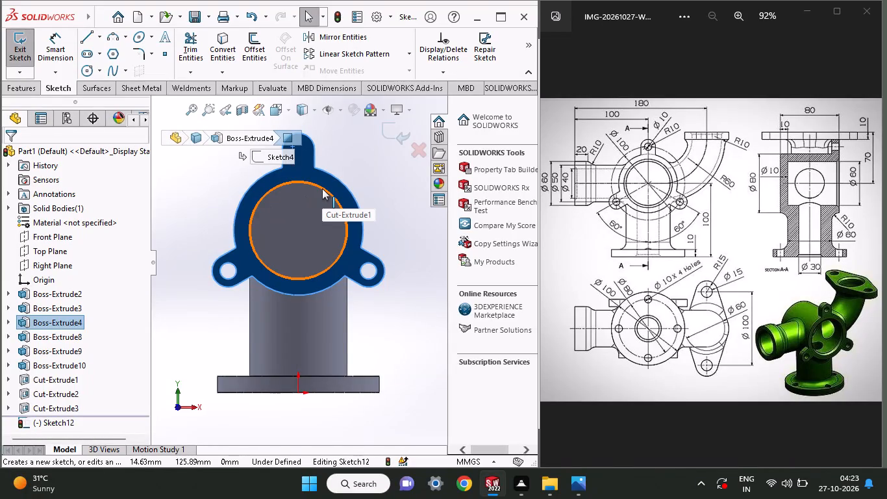
Sketch a 10 mm diameter circle on the upper lug, concentric with its rounded end.
scroll(322, 188, "up", 3, "ctrl")
scroll(322, 188, "down", 4, "ctrl")
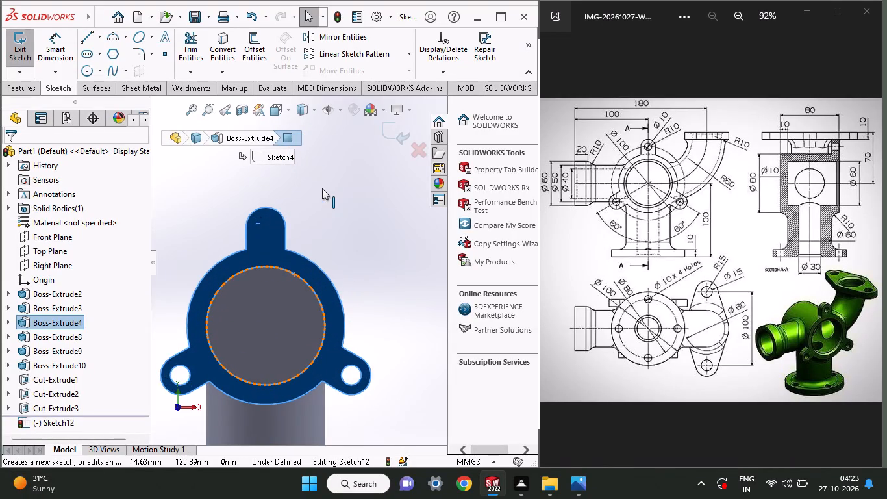
left_click(86, 68)
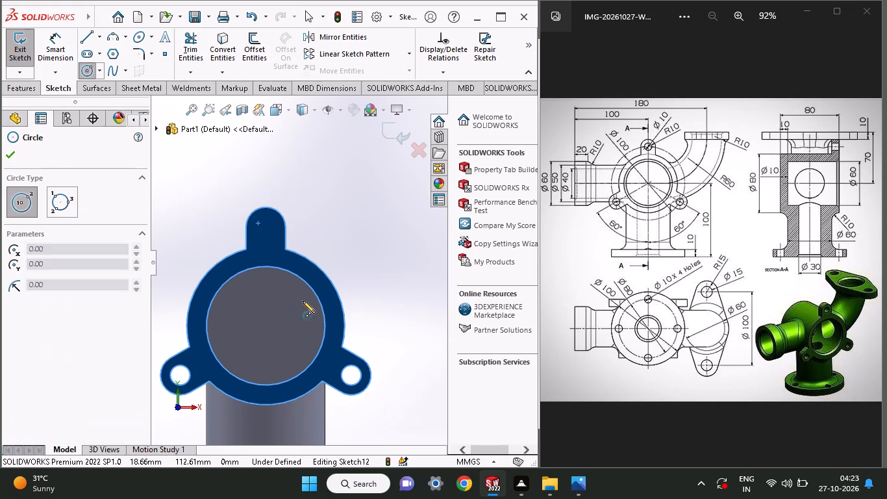
left_click(266, 228)
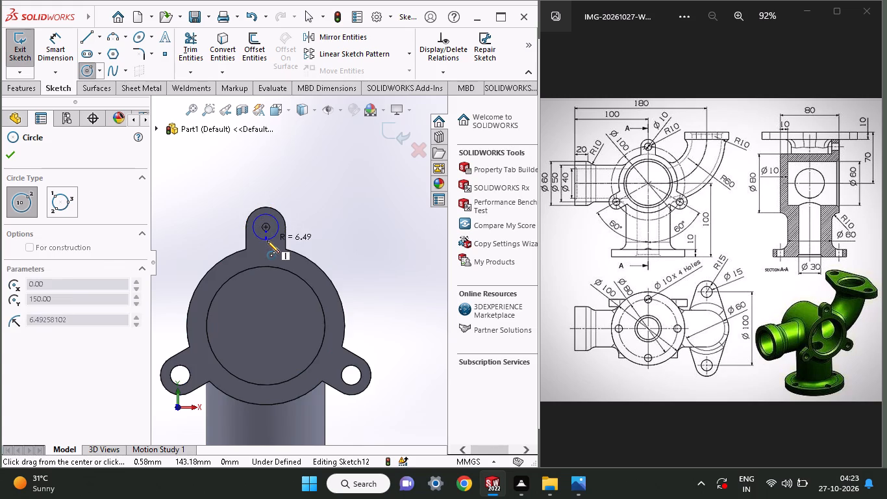
left_click(267, 240)
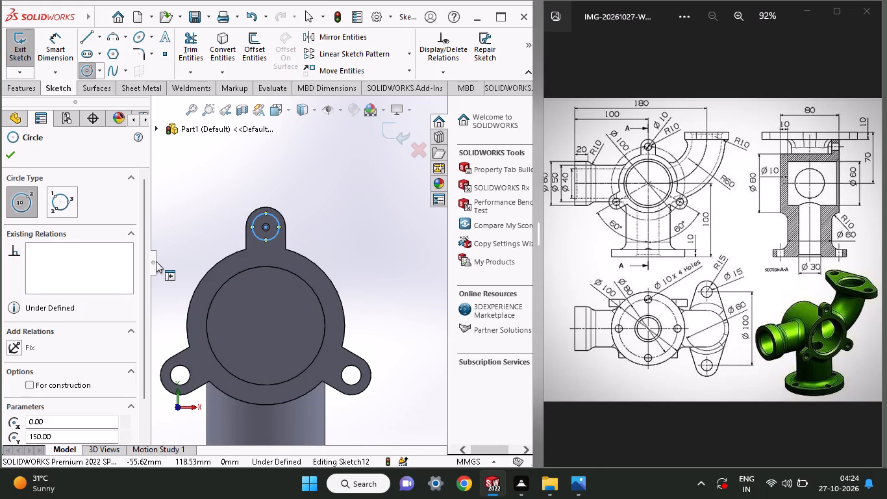
left_click(64, 47)
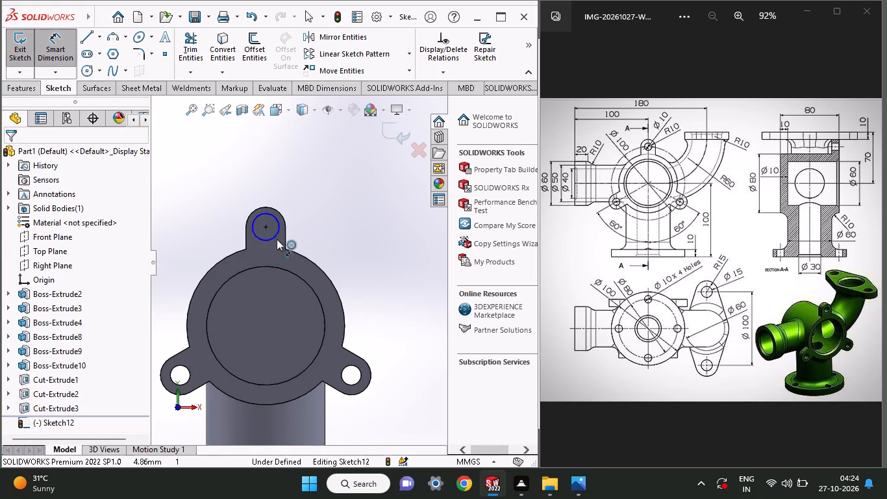
left_click(277, 234)
left_click(317, 211)
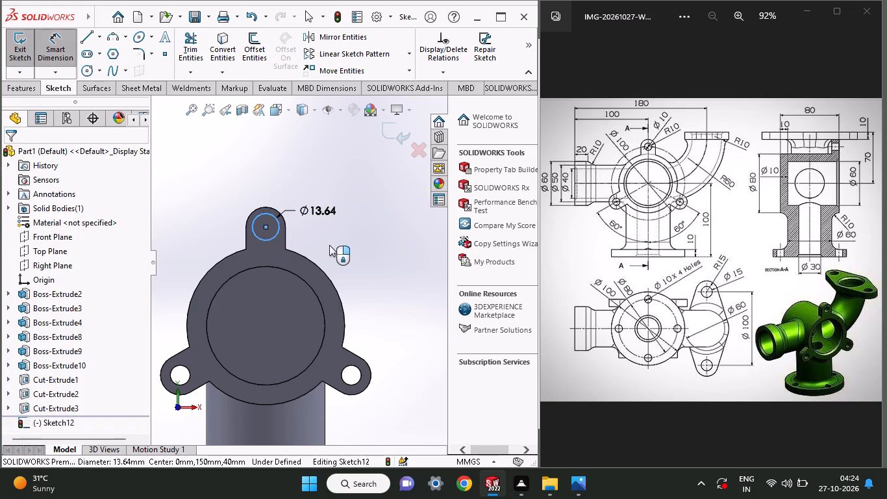
type("10")
key("Return")
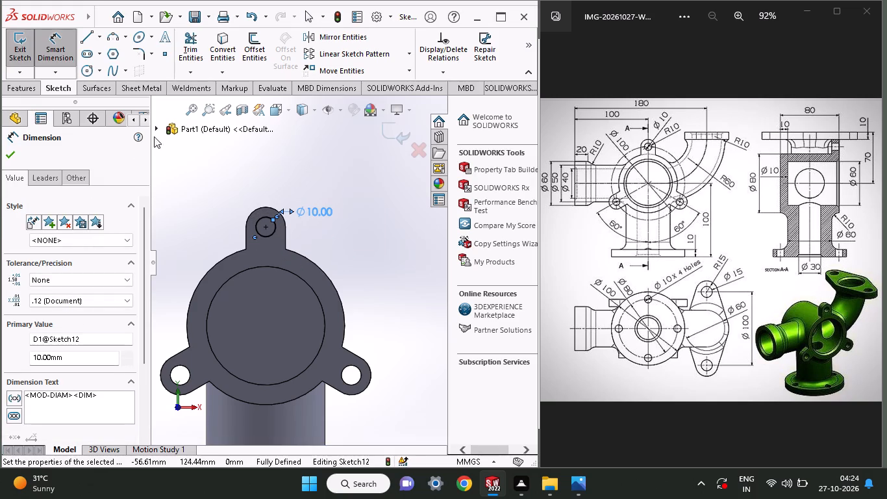
Extrude-cut the 10 mm circle through the upper lug with a blind depth of 70 mm.
left_click(10, 86)
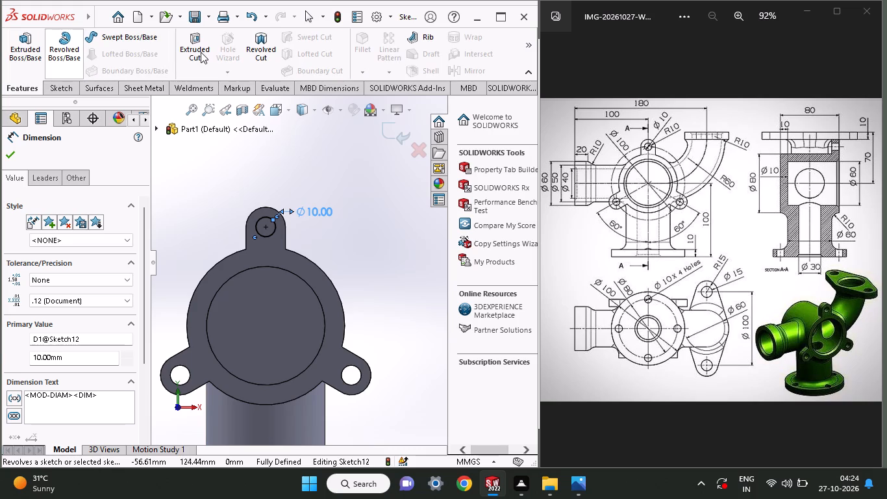
left_click(201, 52)
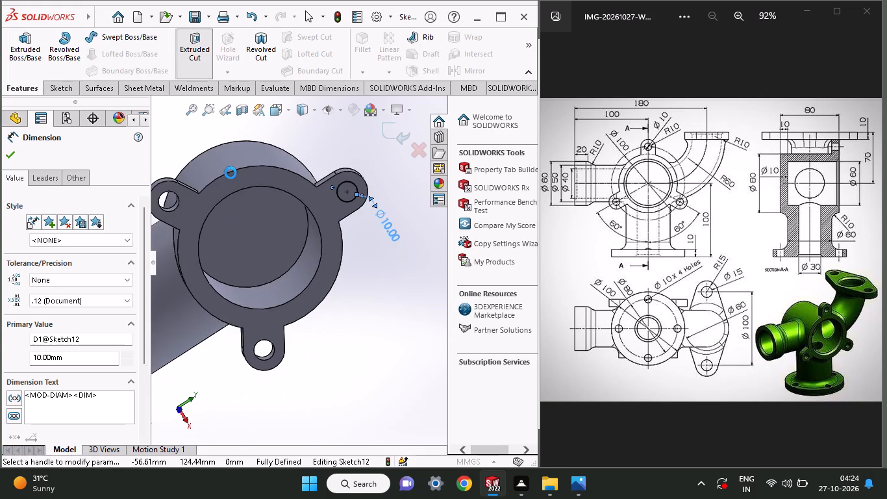
left_click(14, 149)
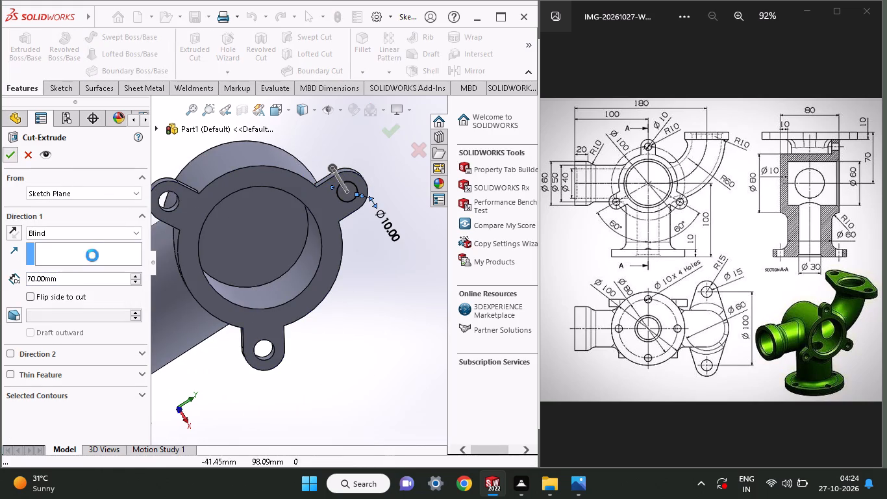
Examine the main cylinder's three lugs and their holes from several angles.
middle_click_drag(351, 357, 369, 291)
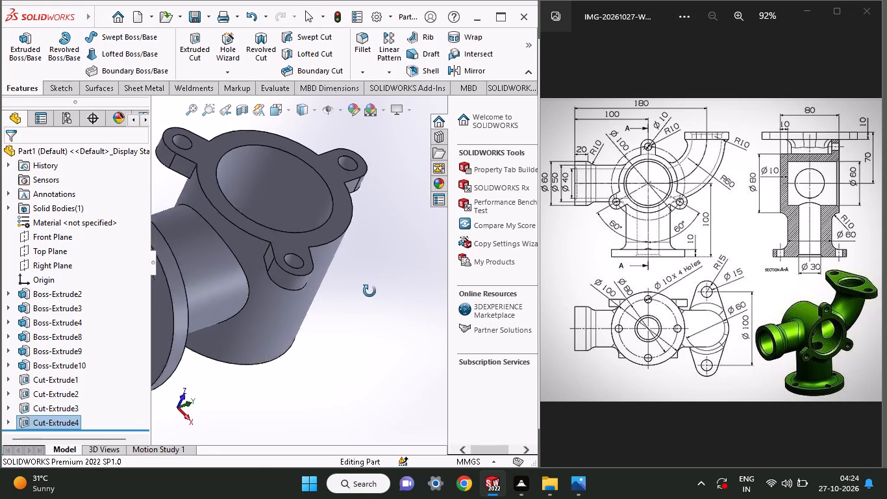
middle_click_drag(369, 291, 322, 368)
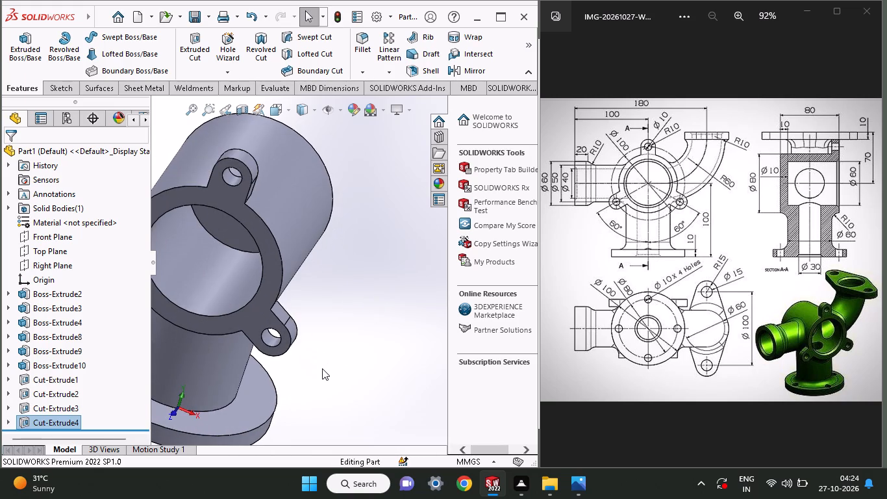
middle_click_drag(326, 321, 356, 277)
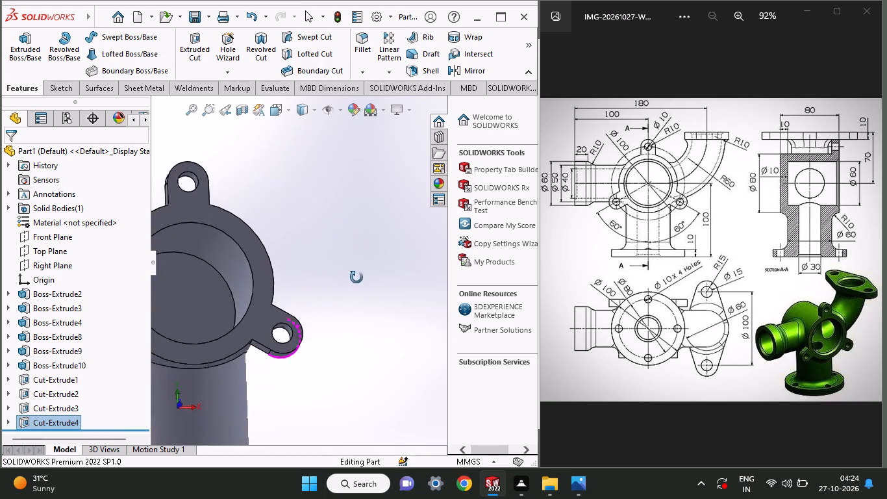
middle_click_drag(356, 277, 273, 347)
middle_click_drag(216, 365, 329, 362)
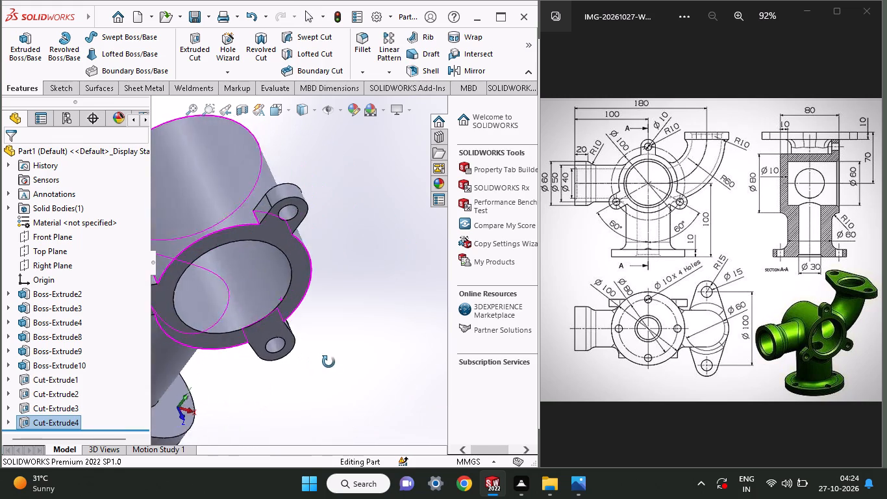
middle_click_drag(329, 362, 340, 341)
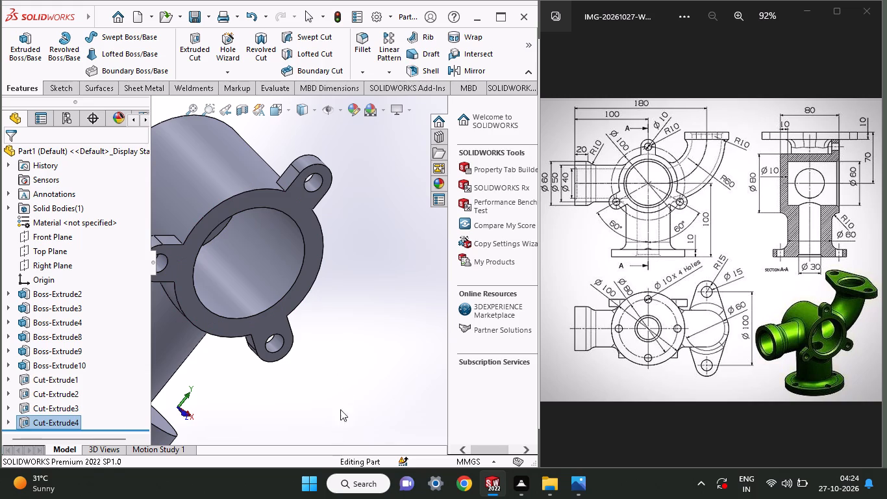
middle_click_drag(324, 343, 303, 330)
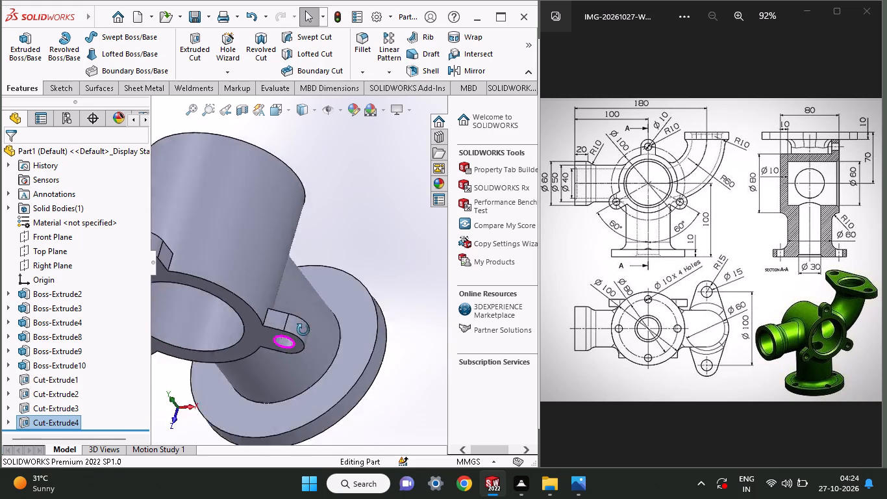
middle_click_drag(303, 330, 329, 269)
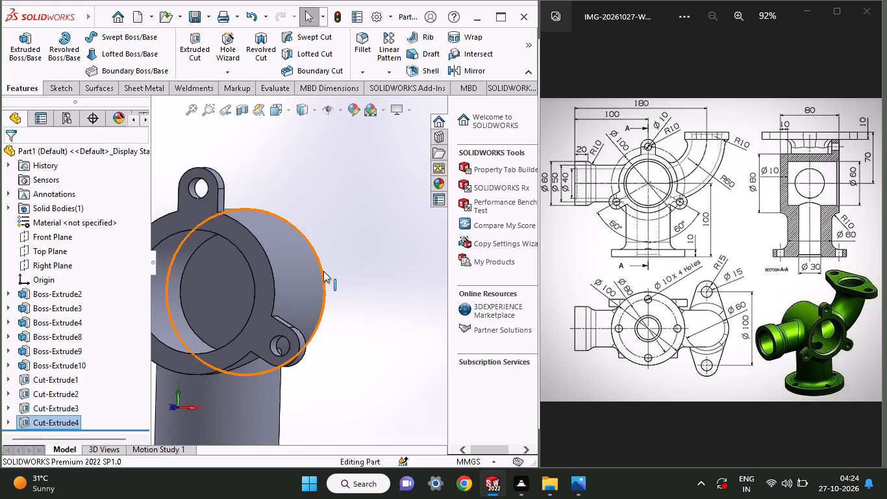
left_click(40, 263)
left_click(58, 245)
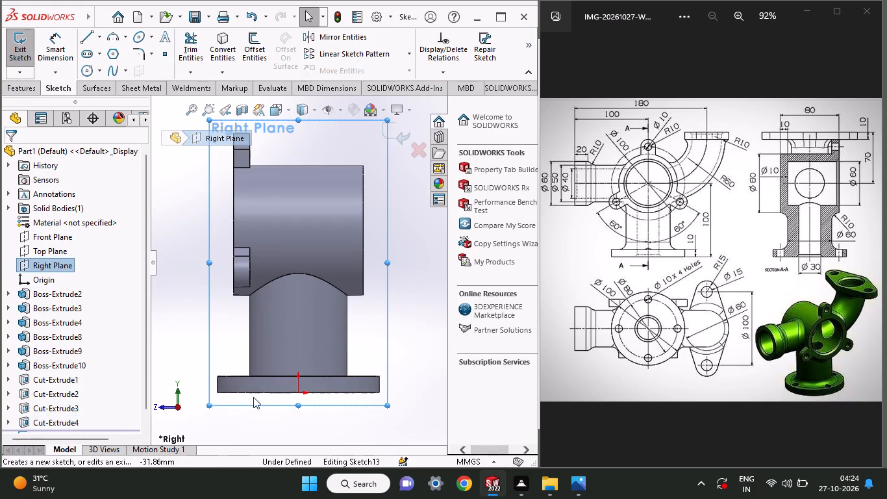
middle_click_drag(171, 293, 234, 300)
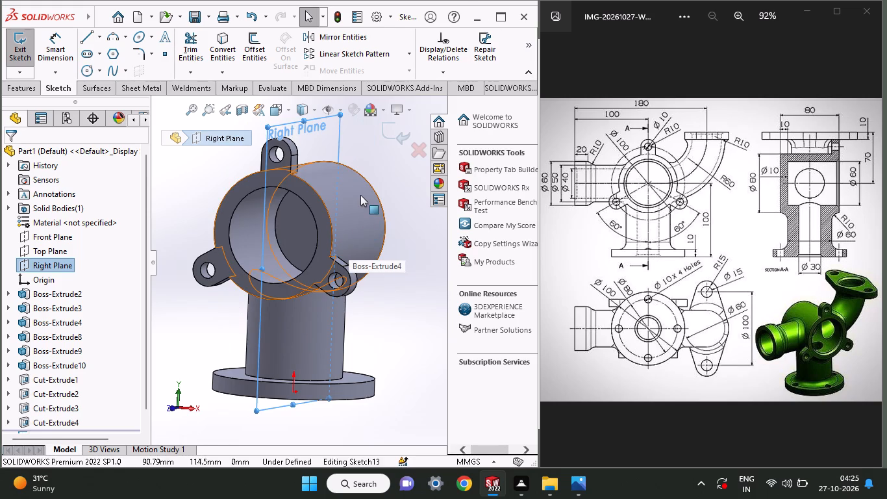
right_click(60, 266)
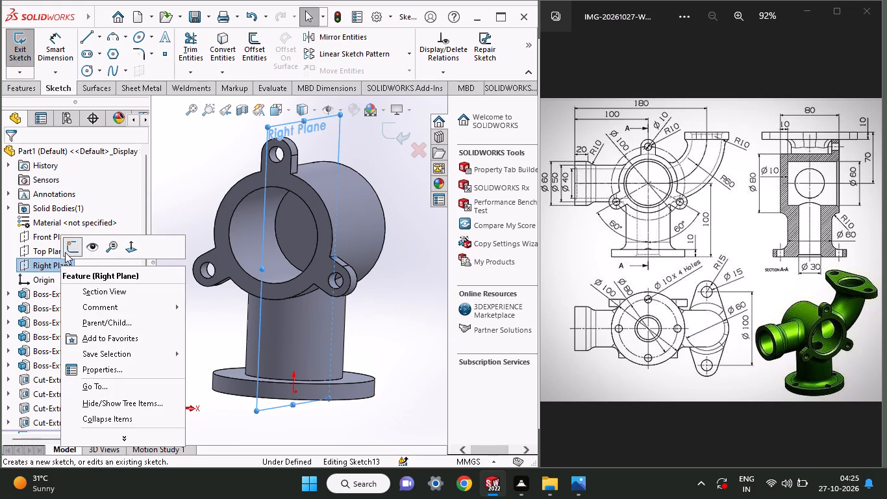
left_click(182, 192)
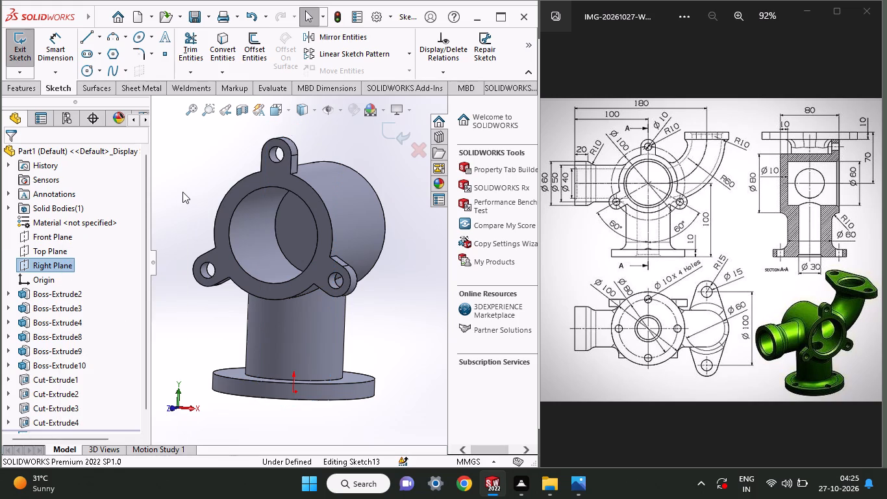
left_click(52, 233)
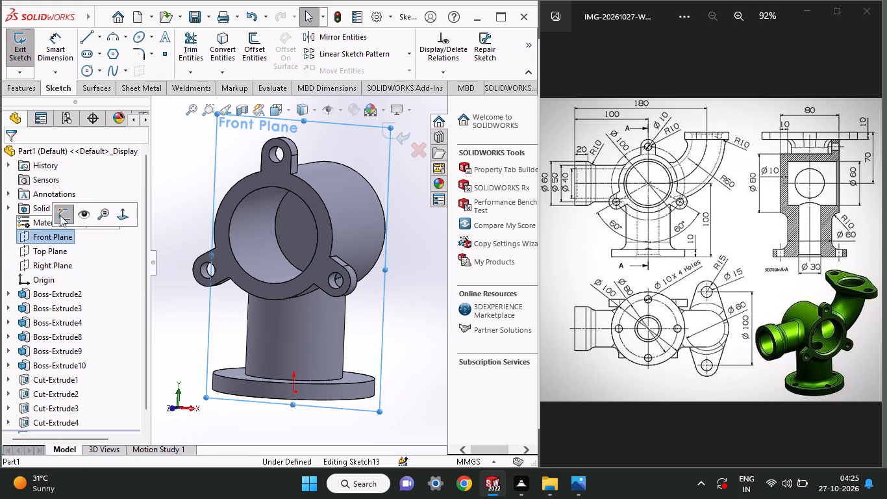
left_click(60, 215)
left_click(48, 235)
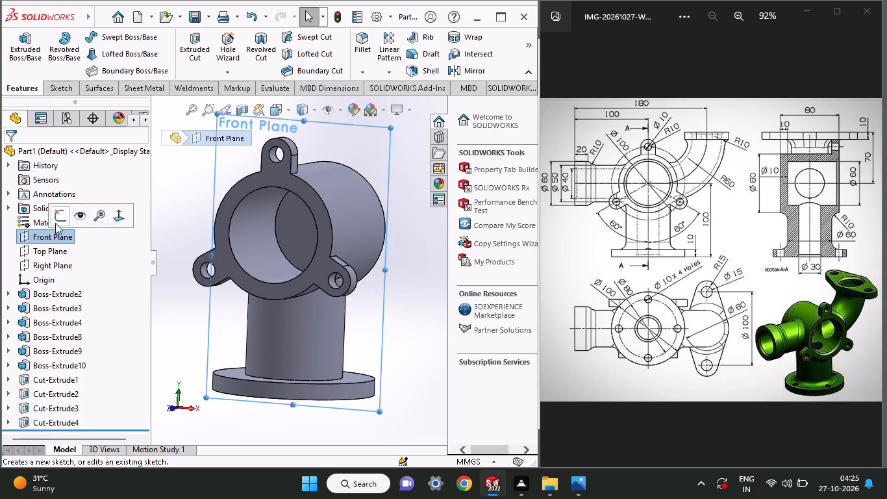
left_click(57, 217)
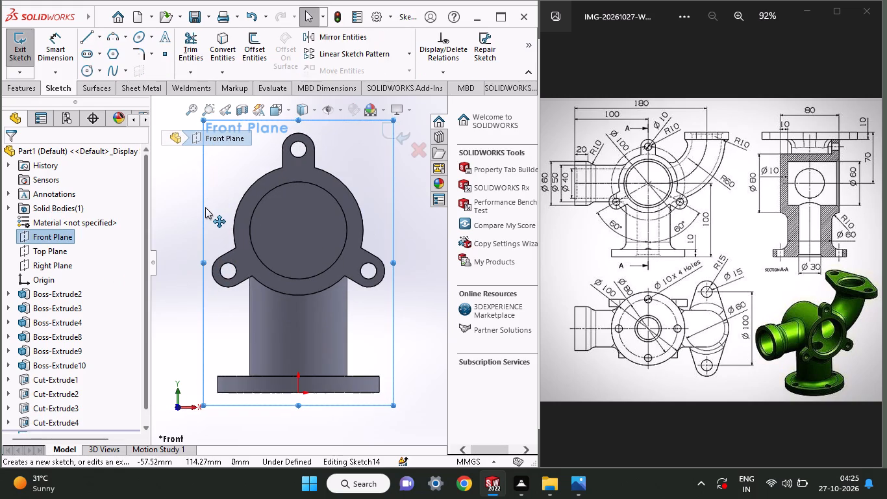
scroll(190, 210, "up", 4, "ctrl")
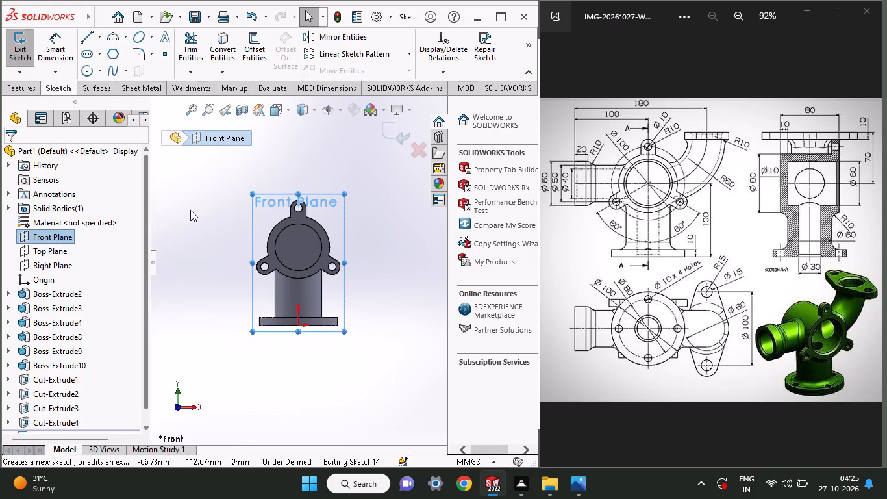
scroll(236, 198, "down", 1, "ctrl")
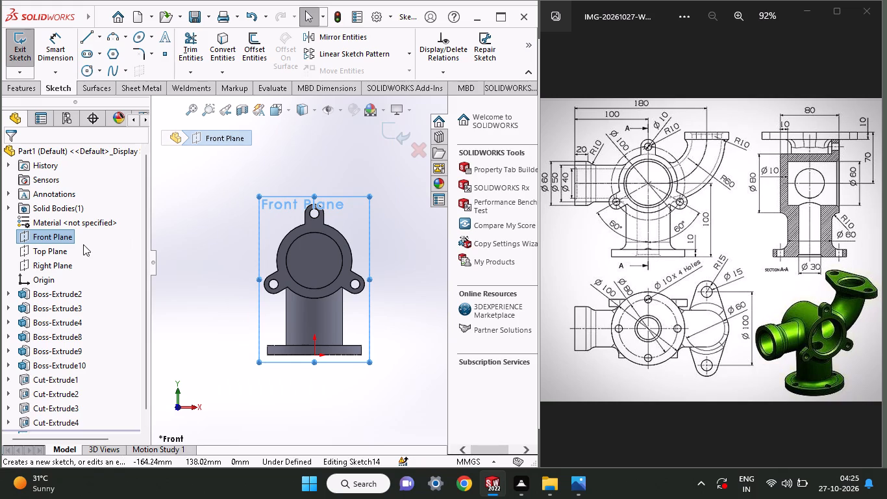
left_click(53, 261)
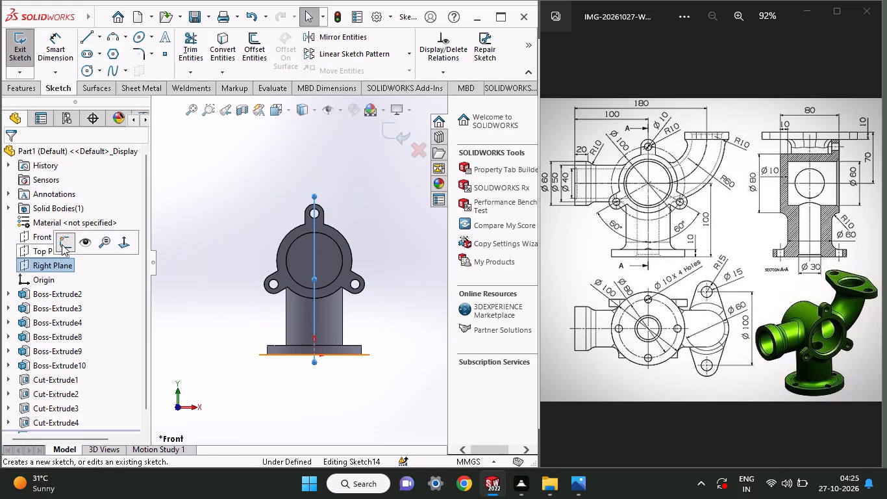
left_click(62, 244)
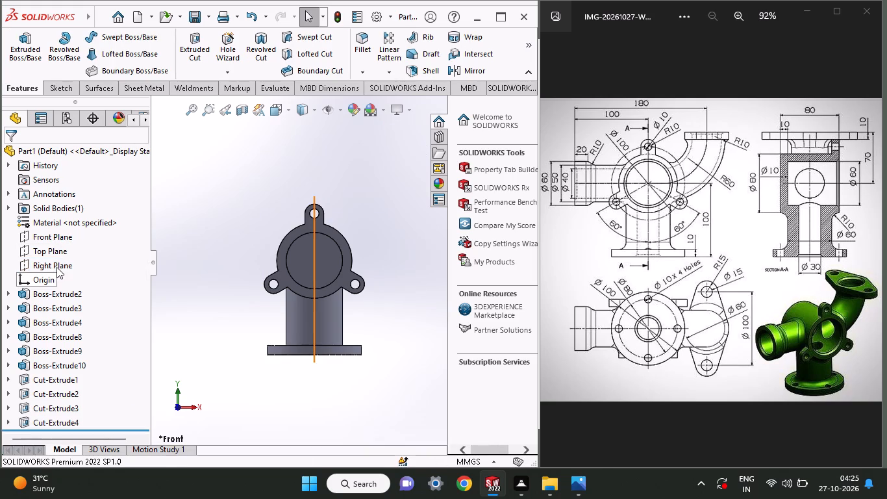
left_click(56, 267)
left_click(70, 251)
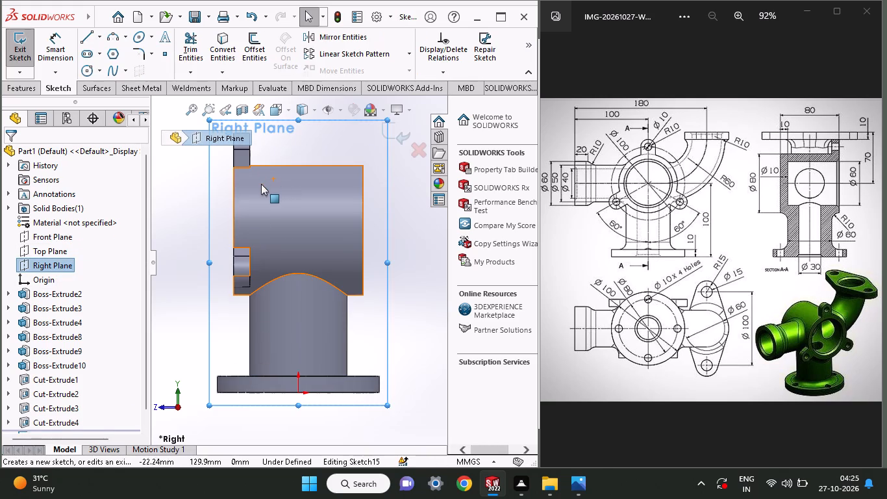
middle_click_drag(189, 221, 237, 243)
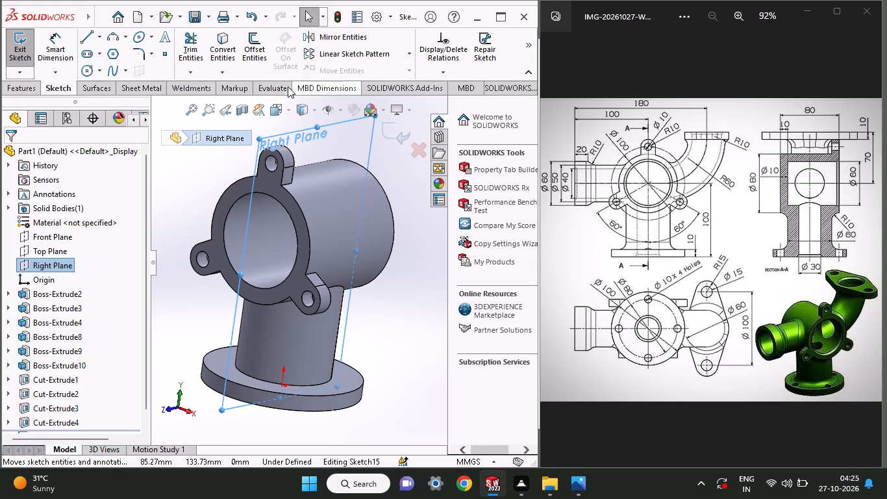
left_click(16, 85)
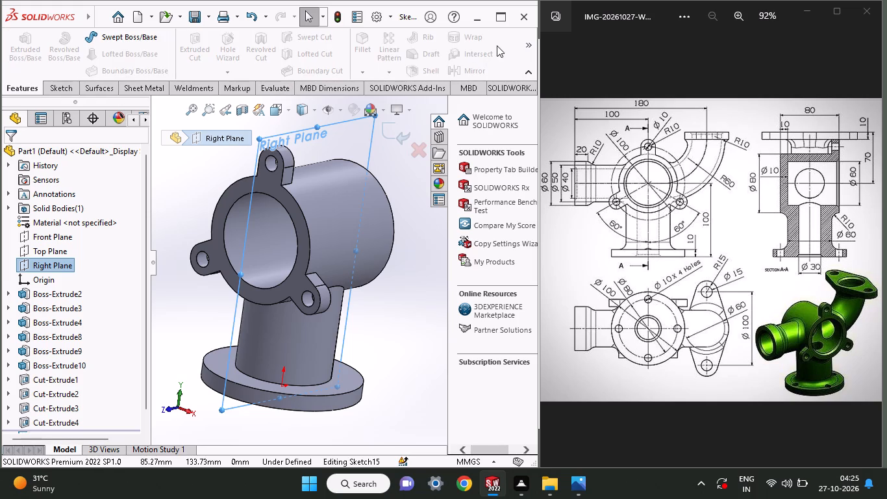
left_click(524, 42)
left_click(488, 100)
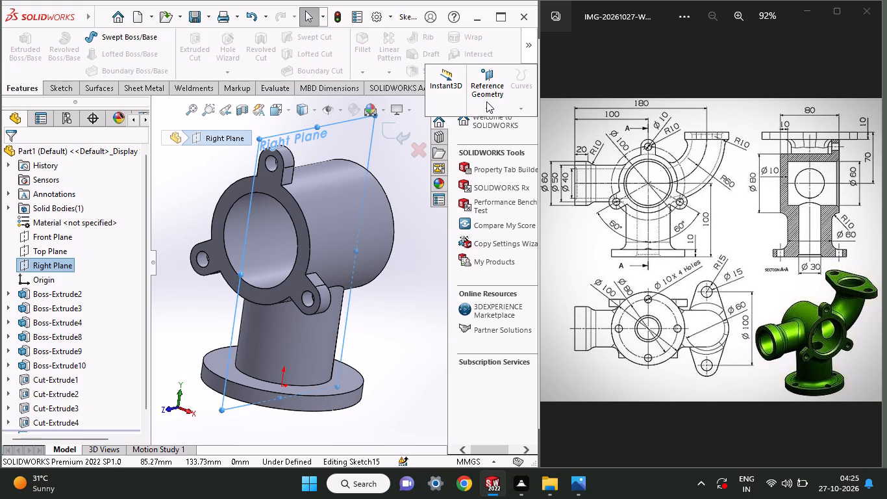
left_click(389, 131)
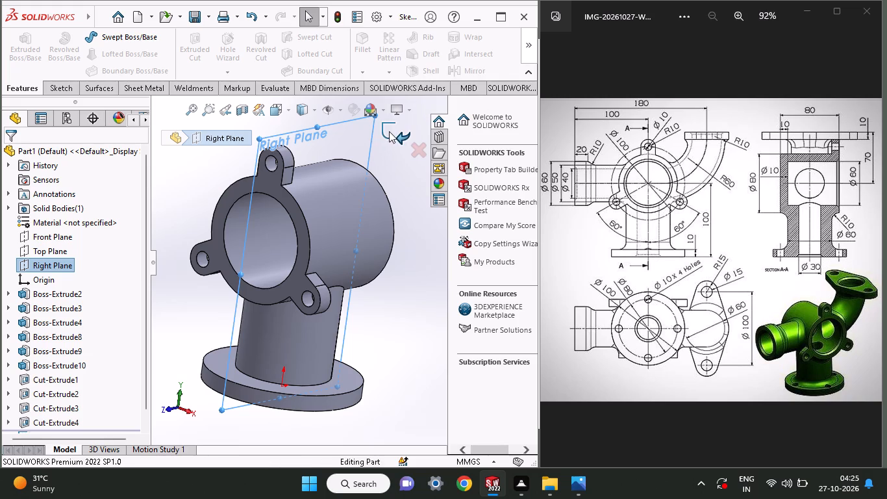
Create a reference plane offset 100 mm from the Right Plane, with the offset flipped to the negative X side.
left_click(42, 265)
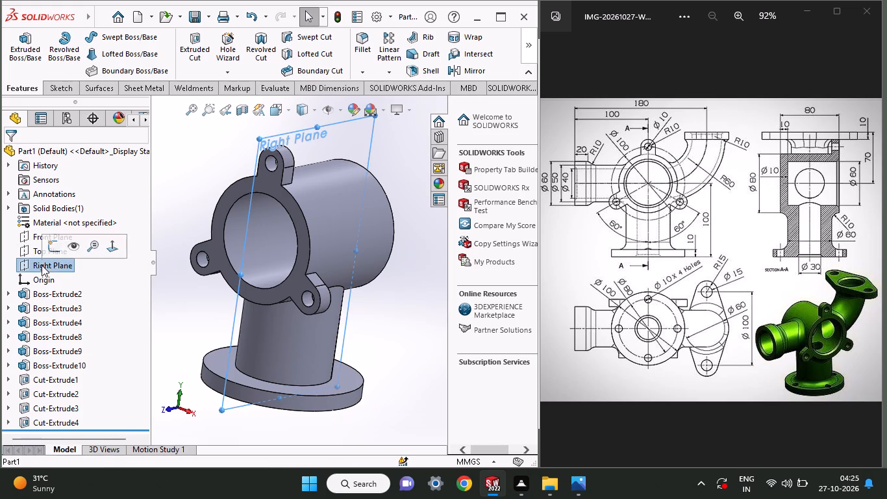
left_click(532, 53)
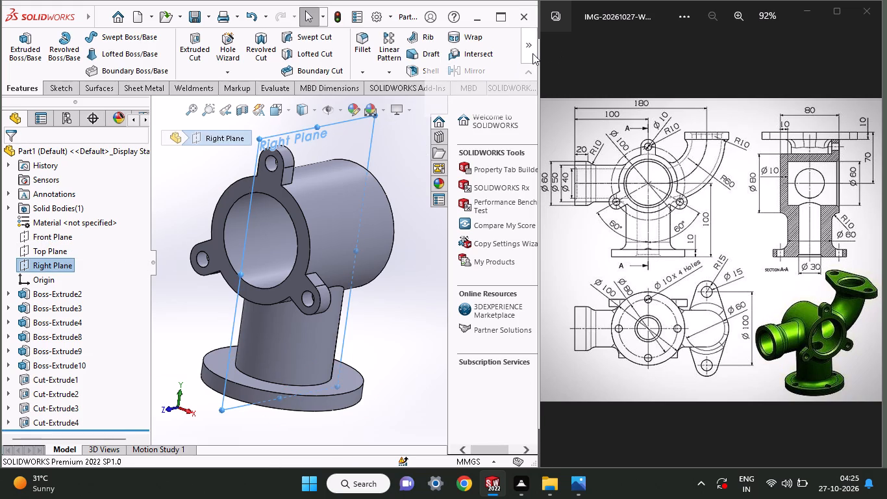
left_click(491, 102)
left_click(490, 123)
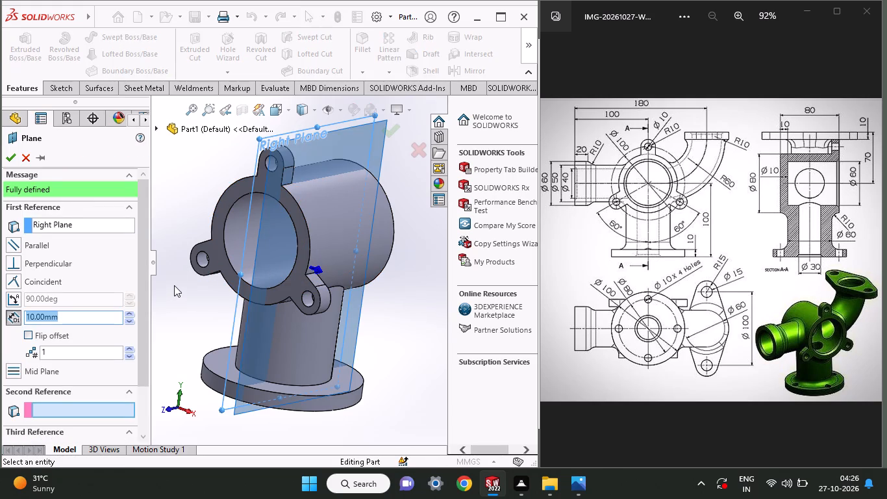
middle_click_drag(174, 285, 183, 285)
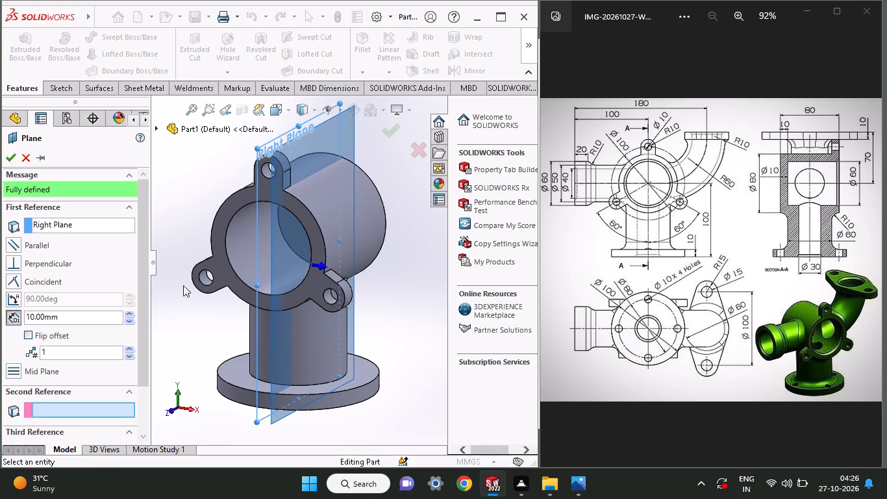
left_click(29, 332)
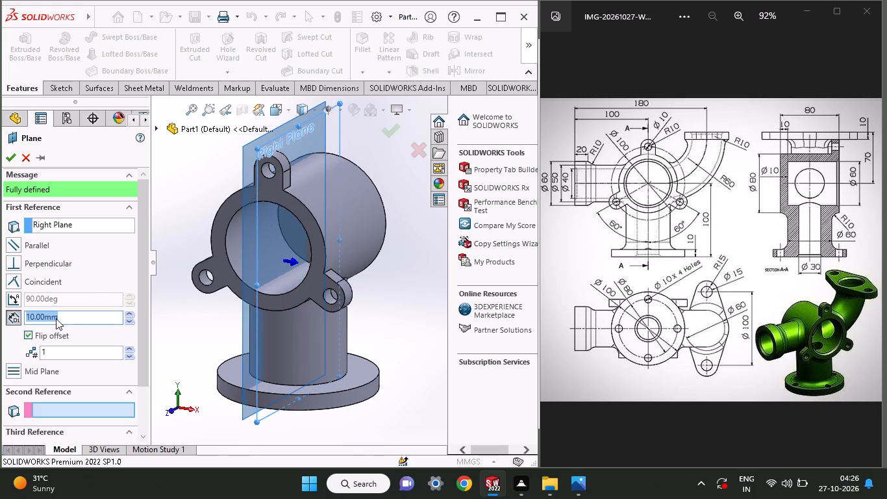
type("100")
key("Return")
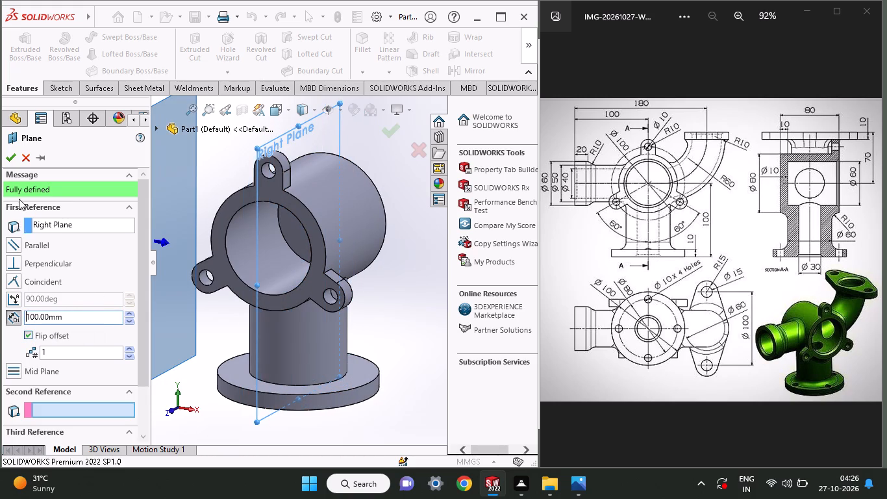
left_click(10, 155)
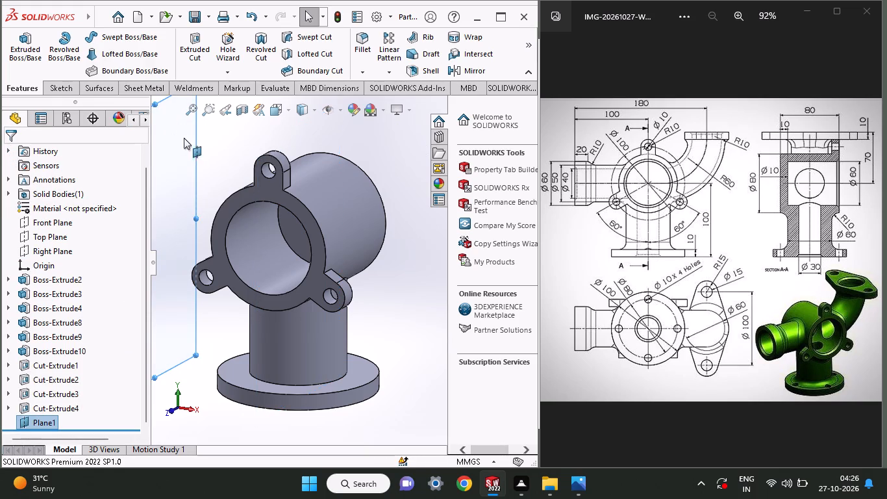
Start a new sketch on the 100 mm offset plane for the side branch.
middle_click_drag(223, 181, 305, 185)
left_click(285, 175)
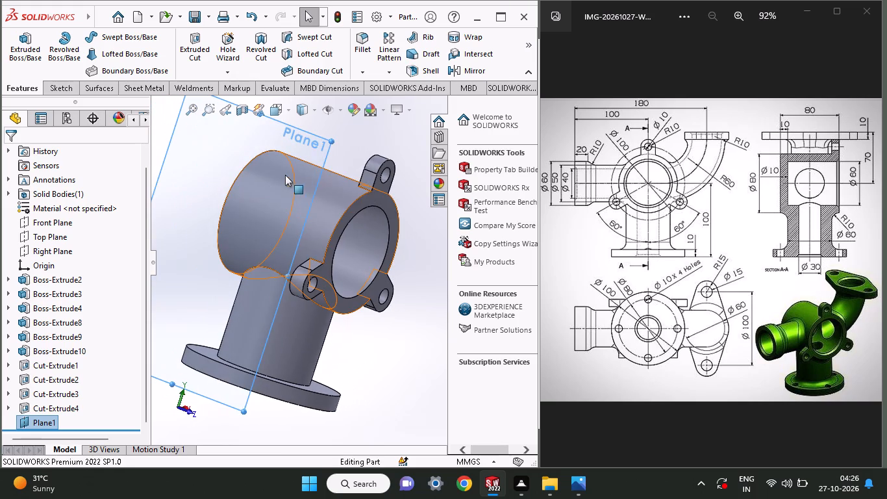
left_click(384, 363)
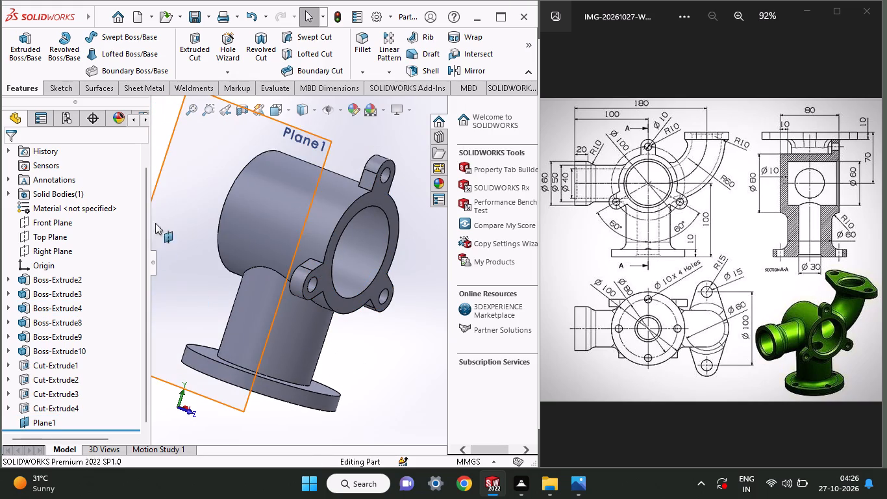
left_click(182, 191)
left_click(245, 152)
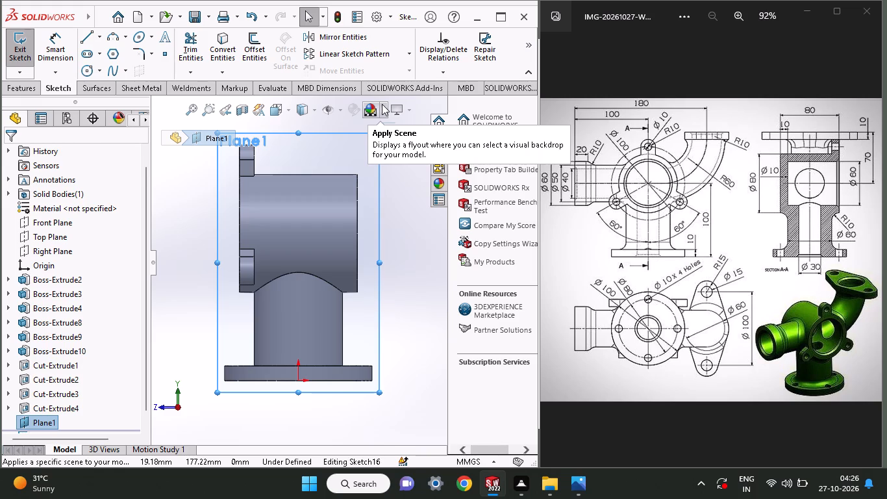
Begin a circle in the offset plane's sketch for the side branch profile.
left_click(90, 73)
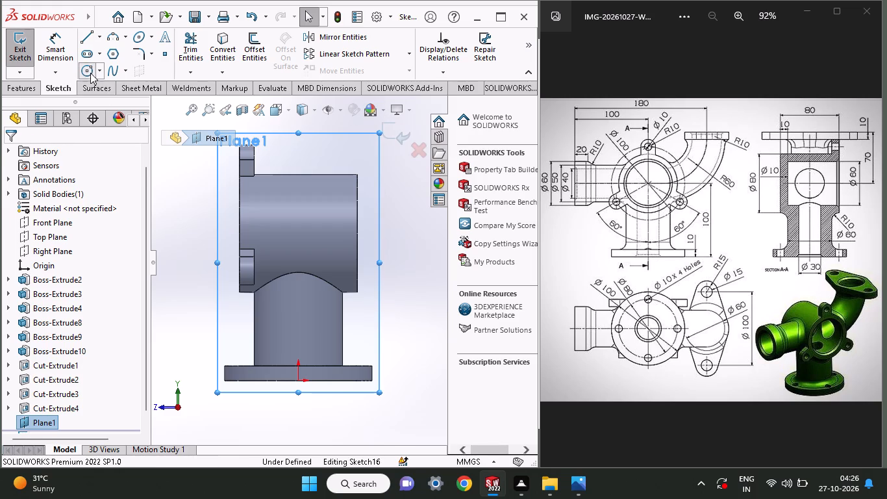
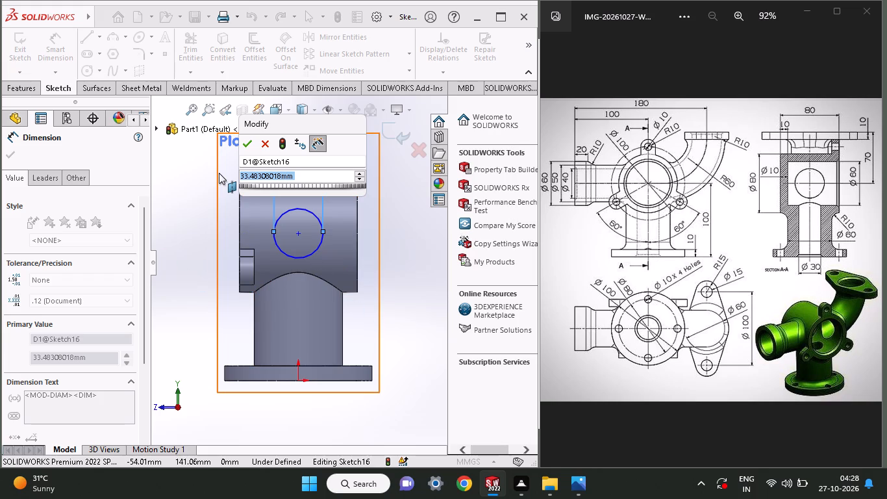
Set the side branch circle's diameter to 50 mm.
type("50")
key("Return")
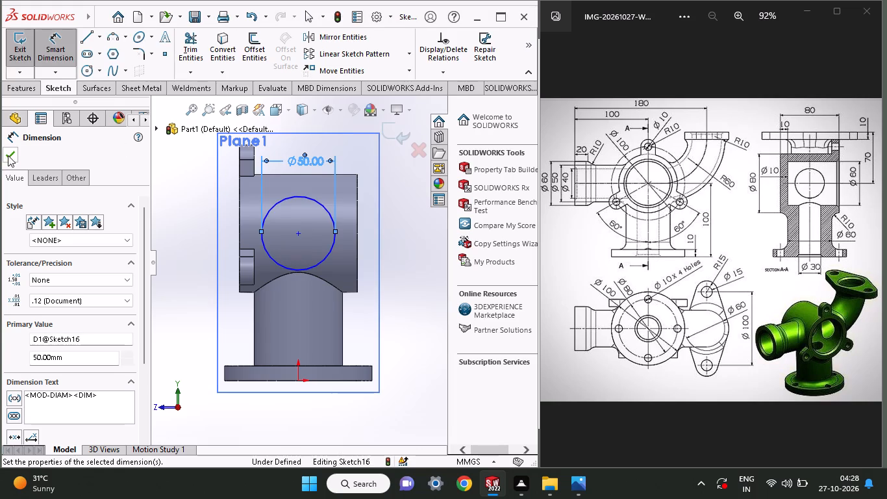
left_click(9, 152)
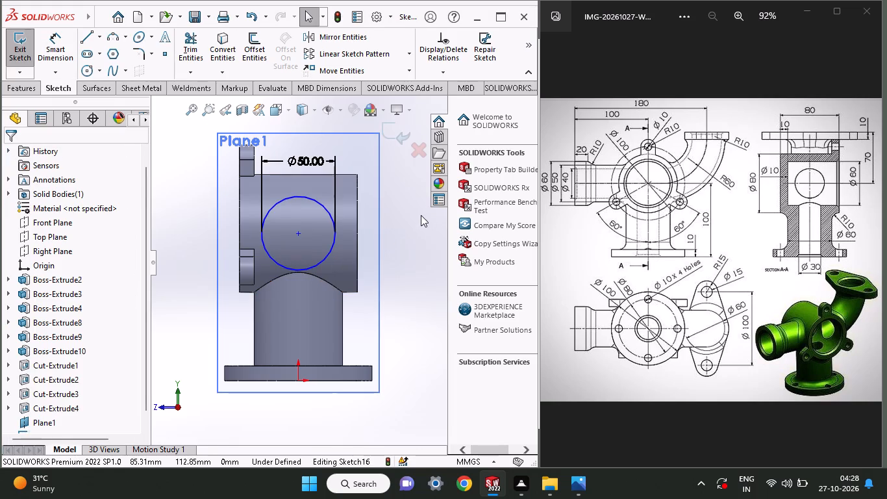
Extrude the 50 mm circle with Up To Surface, ending at the main cylinder's outer cylindrical face, with merged result.
middle_click_drag(405, 223, 391, 249)
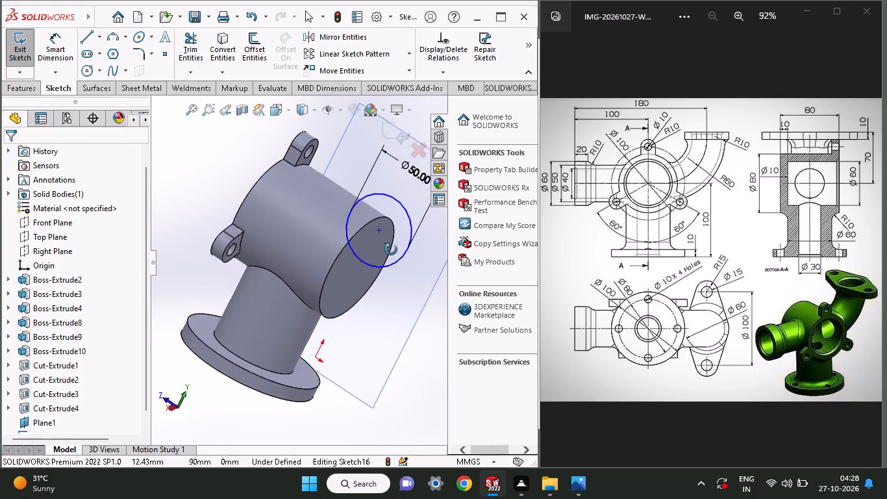
middle_click_drag(391, 249, 467, 303)
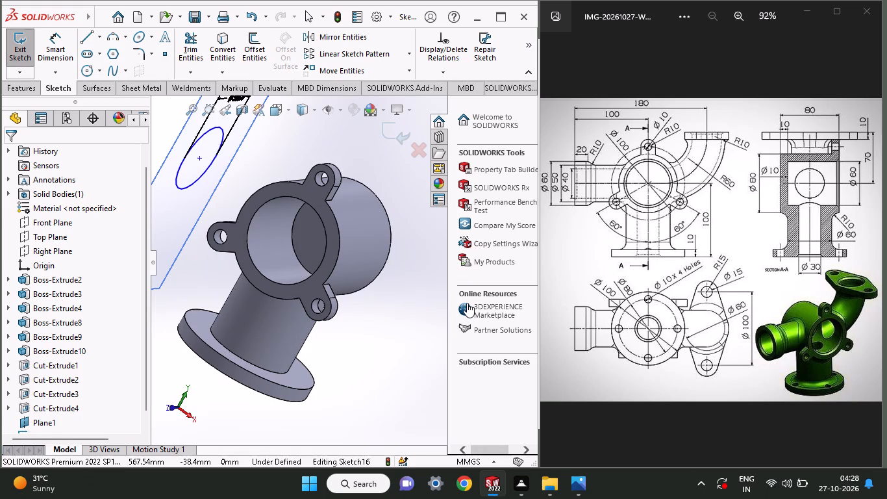
left_click(14, 88)
left_click(15, 51)
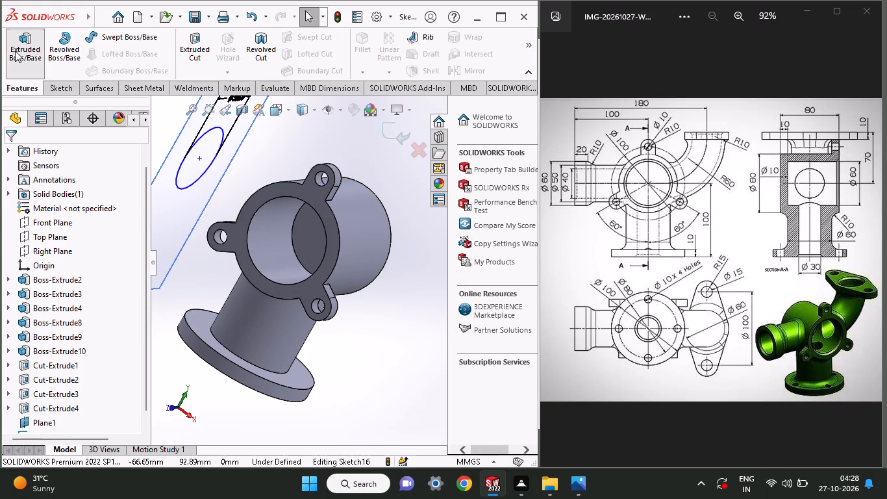
middle_click_drag(292, 152, 300, 206)
left_click(90, 241)
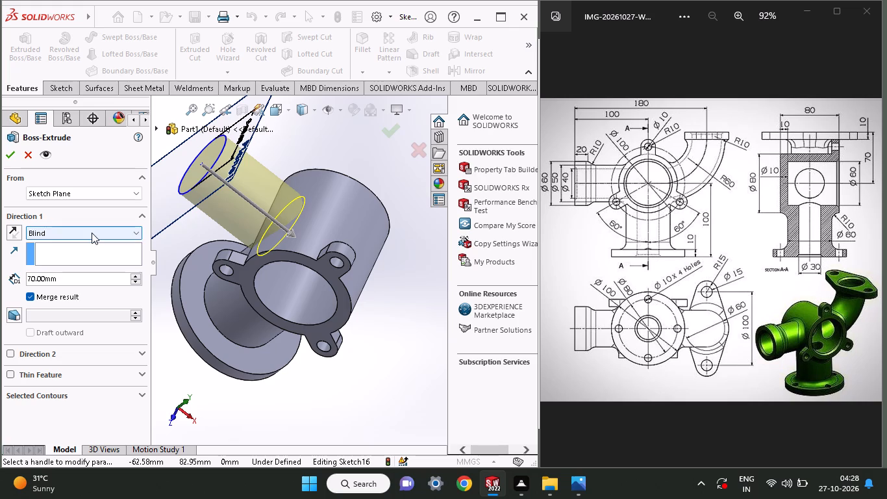
left_click(92, 233)
left_click(76, 275)
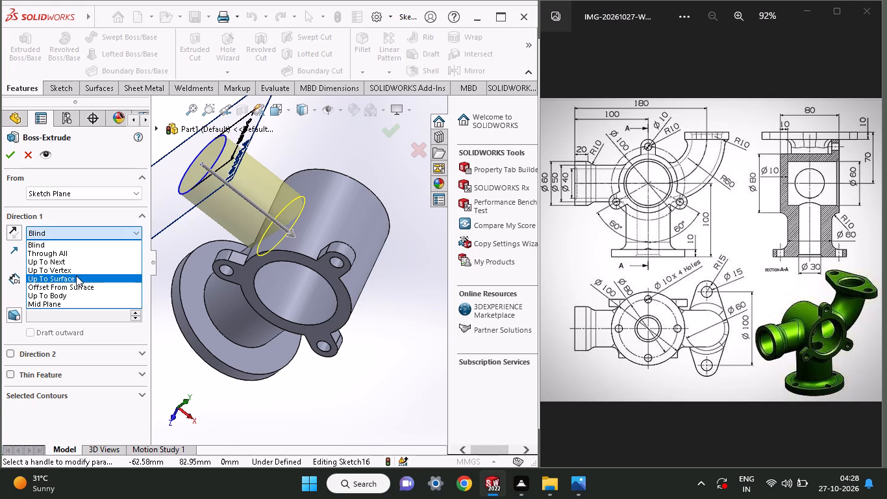
left_click(324, 215)
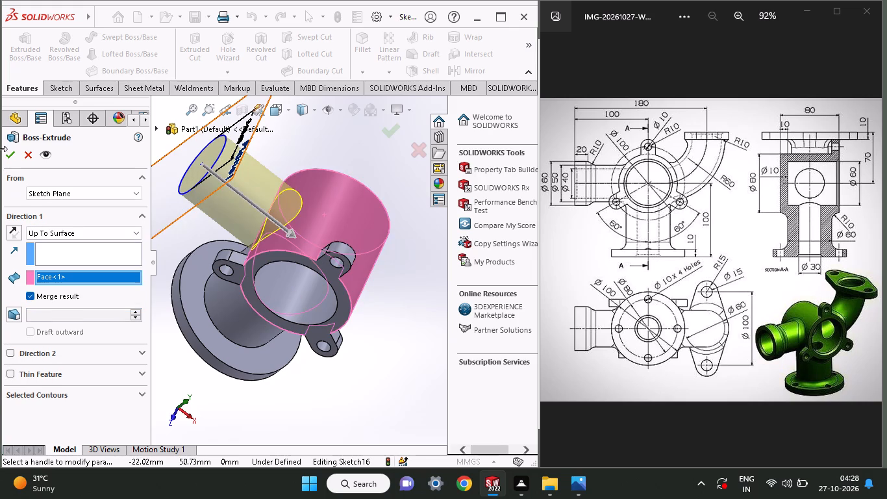
left_click(9, 156)
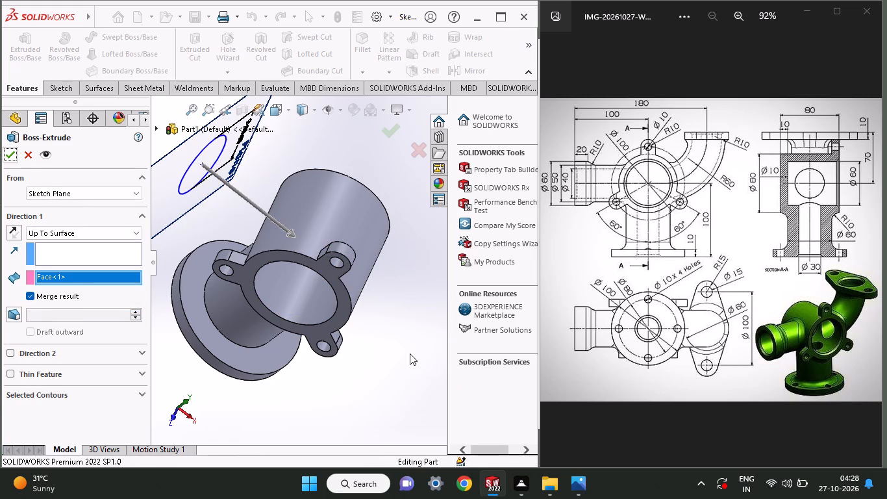
On the side branch's circular end face, start a sketch and draw a concentric circle about 31 mm in diameter.
middle_click_drag(404, 353, 423, 261)
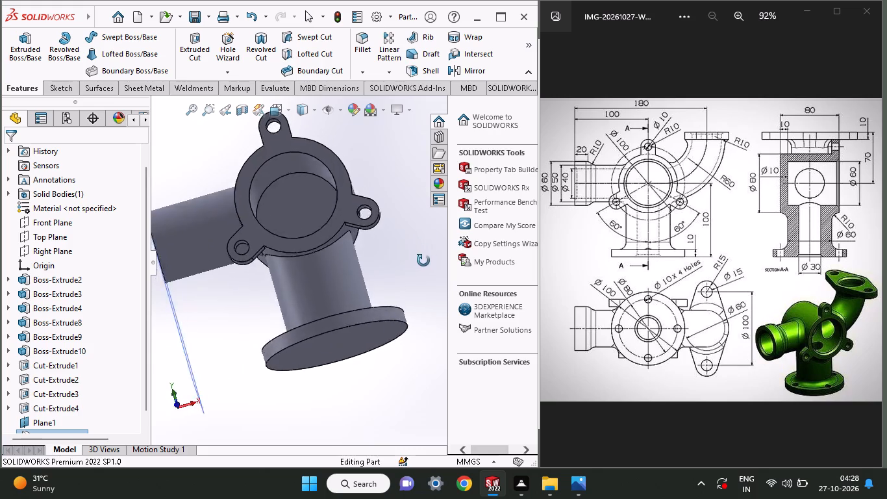
middle_click_drag(423, 261, 419, 281)
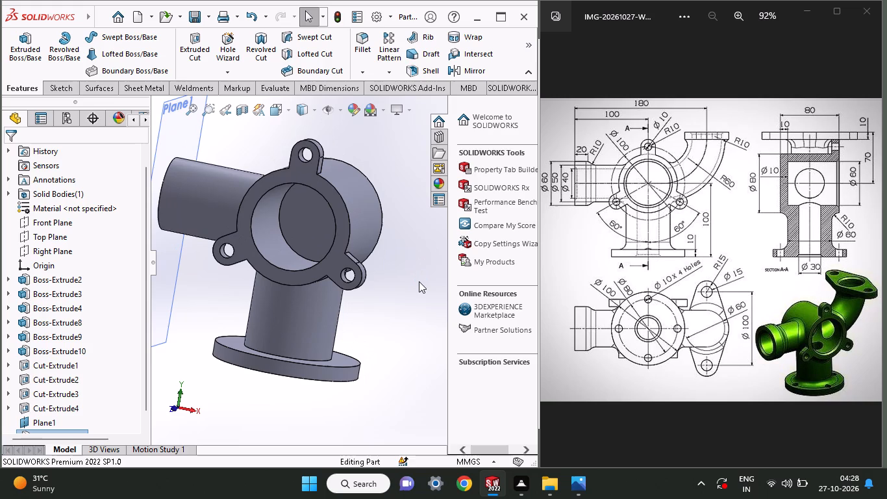
middle_click_drag(197, 295, 227, 295)
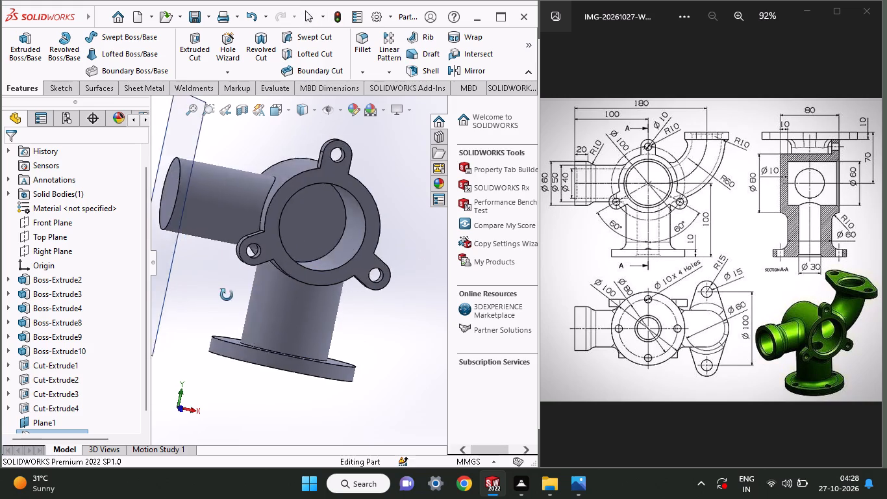
middle_click_drag(227, 295, 282, 311)
left_click(234, 221)
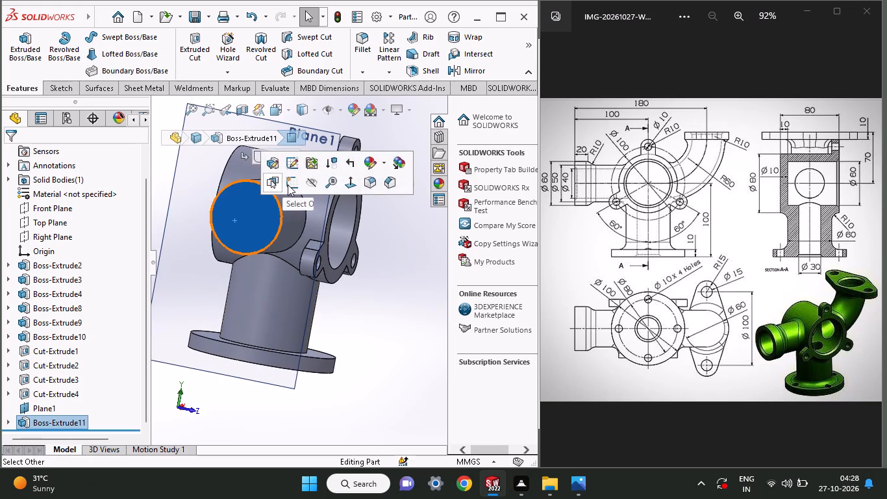
left_click(289, 185)
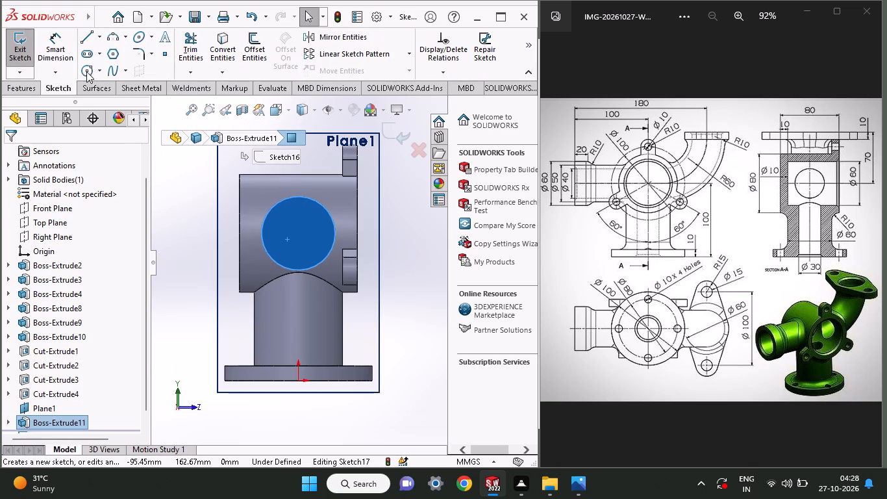
left_click(87, 71)
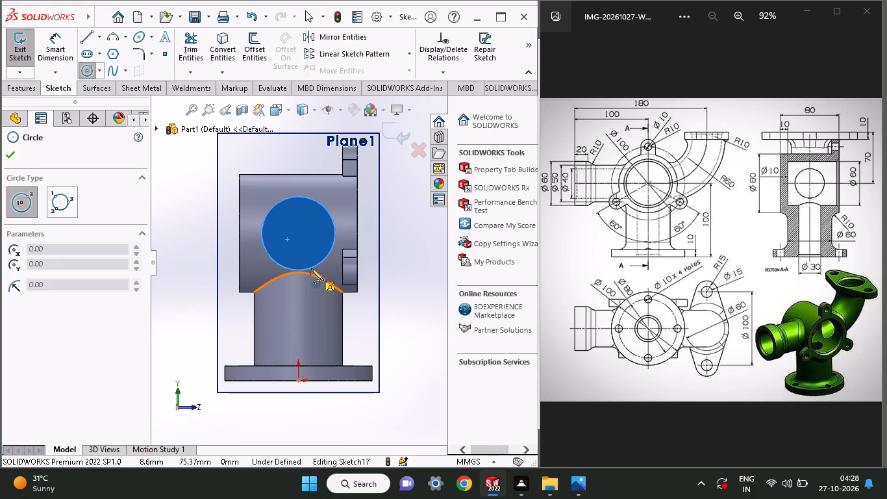
left_click(297, 237)
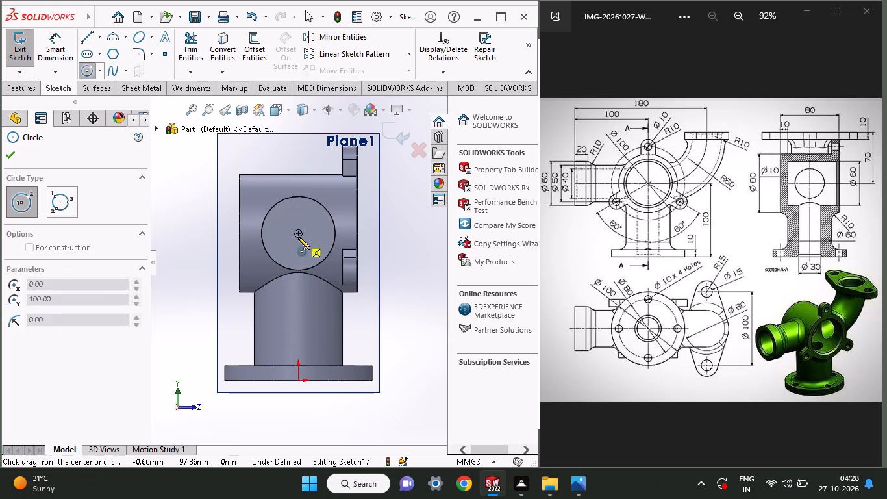
left_click(305, 255)
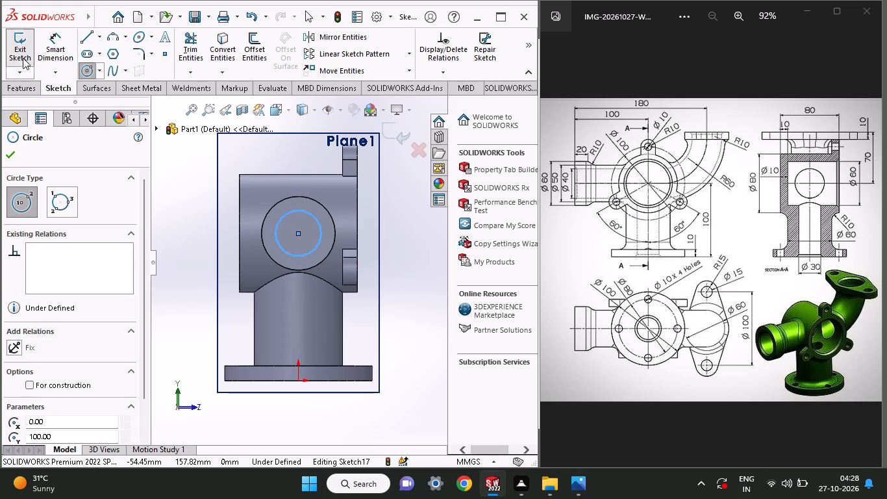
Dimension the bore circle on the branch's end face to a diameter of 40 mm.
left_click(42, 55)
left_click(311, 247)
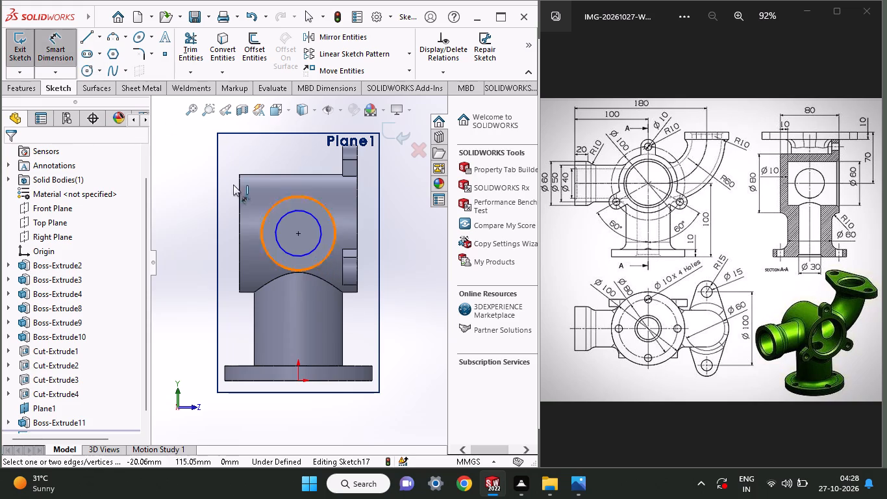
left_click(279, 216)
left_click(190, 179)
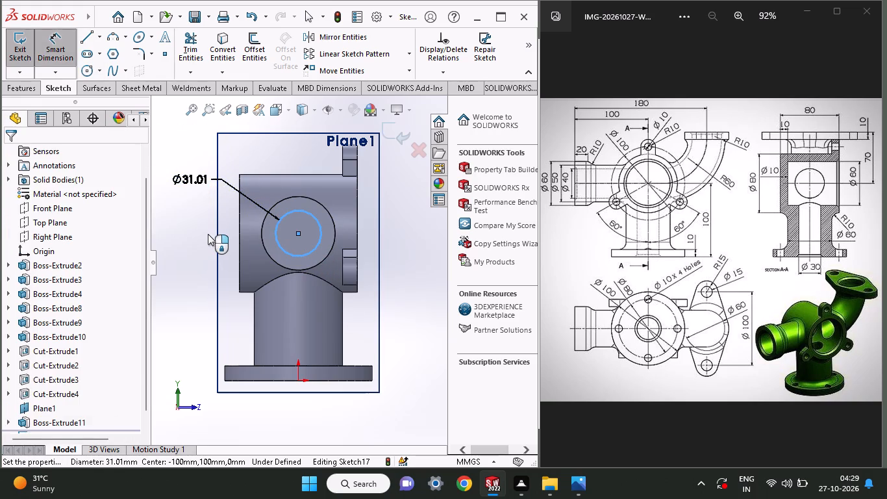
type("40")
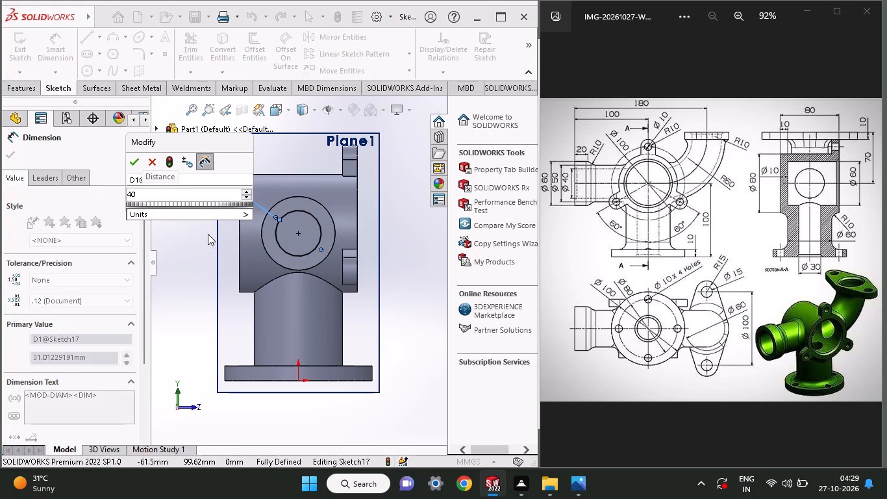
key("Return")
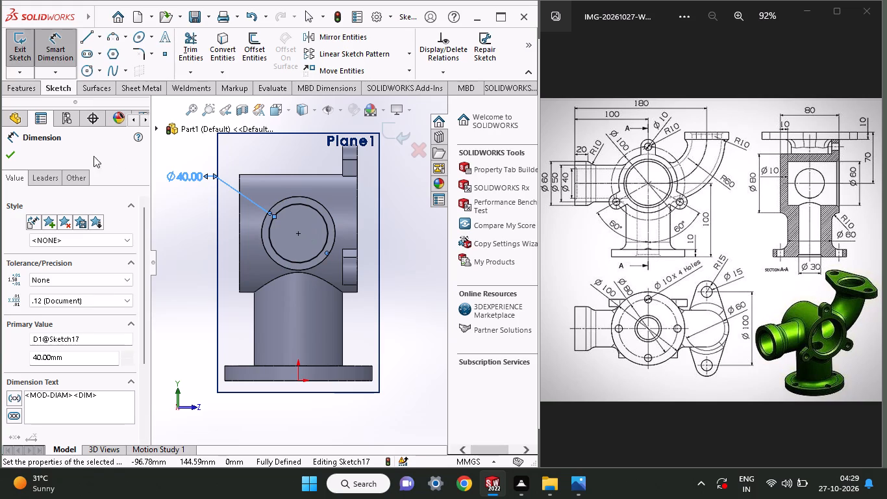
Cut the 40 mm circle through the side branch with Up To Surface, ending at the main cylinder's inner bore face.
left_click(11, 85)
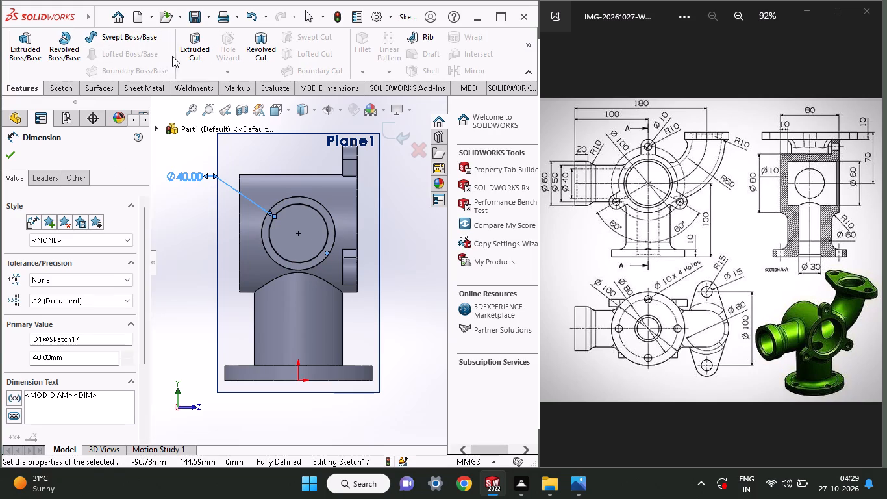
left_click(187, 56)
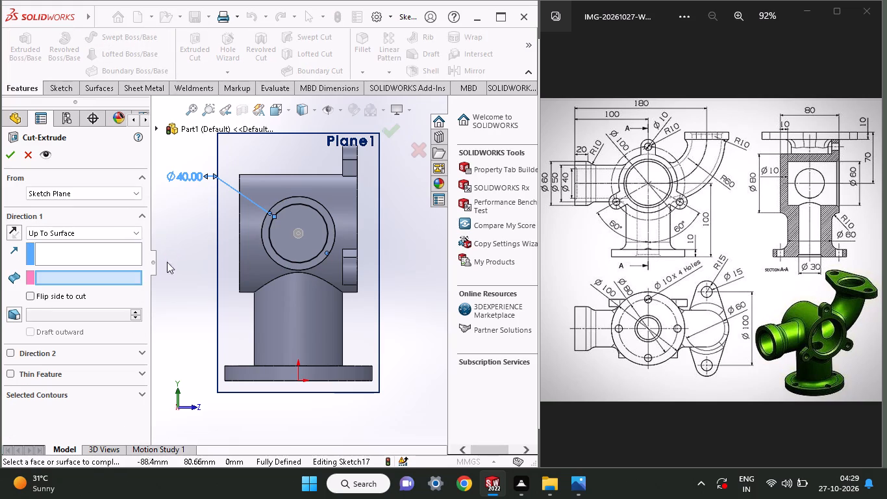
middle_click_drag(440, 220, 397, 254)
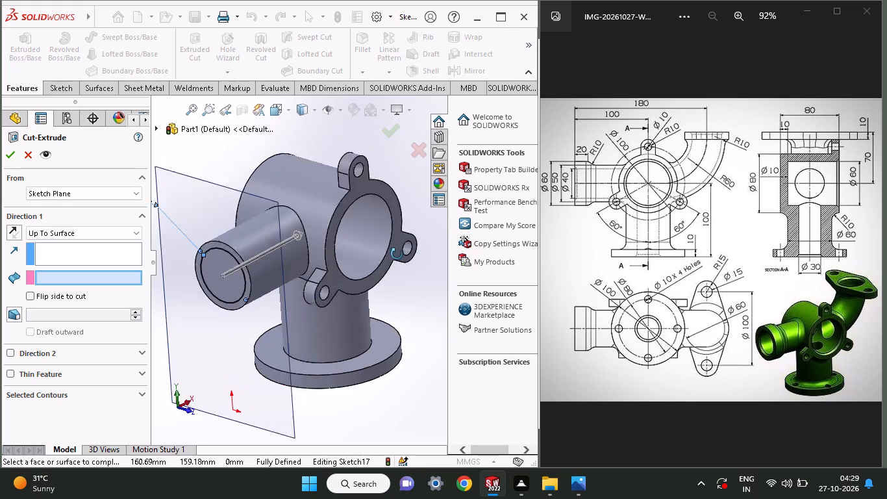
middle_click_drag(397, 254, 387, 271)
middle_click_drag(329, 253, 288, 254)
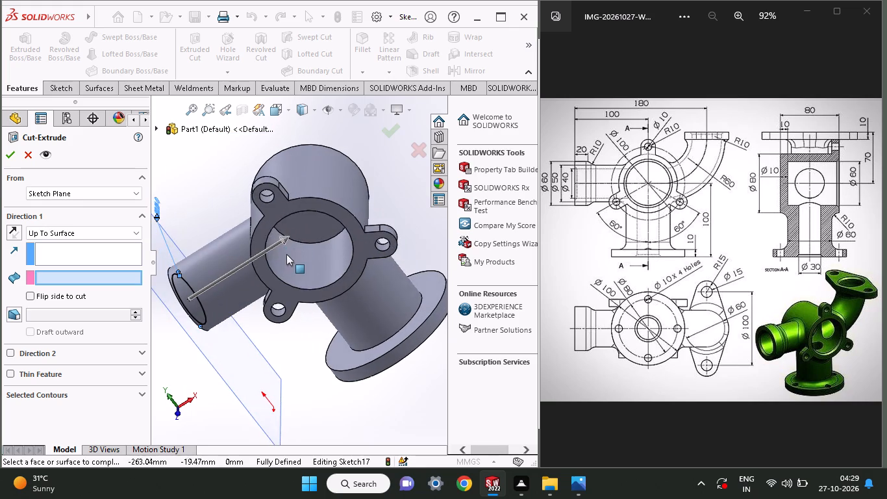
left_click(286, 258)
middle_click_drag(302, 257, 353, 212)
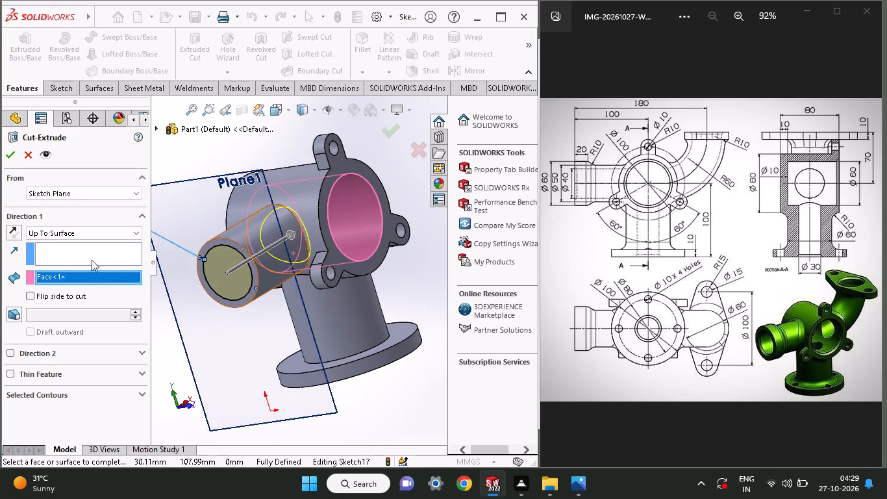
left_click(5, 153)
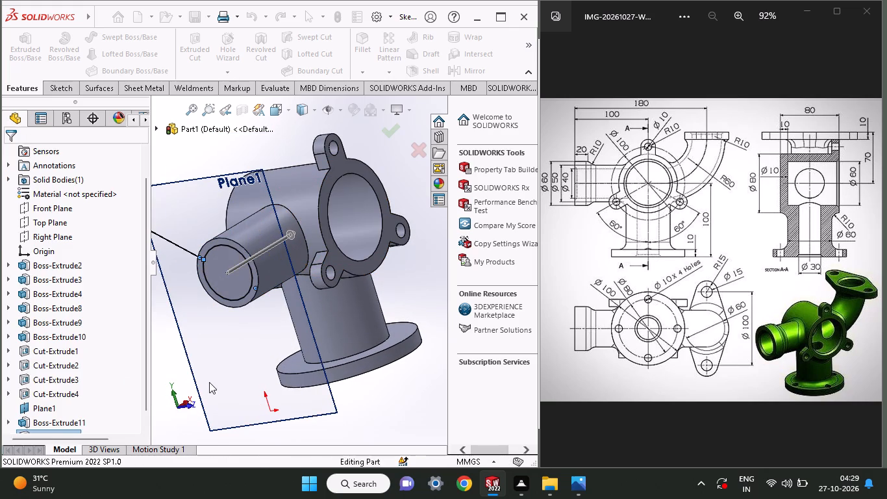
On the side branch's ring-shaped end face, start a sketch and draw a concentric circle about 75.5 mm in diameter.
middle_click_drag(411, 279, 415, 279)
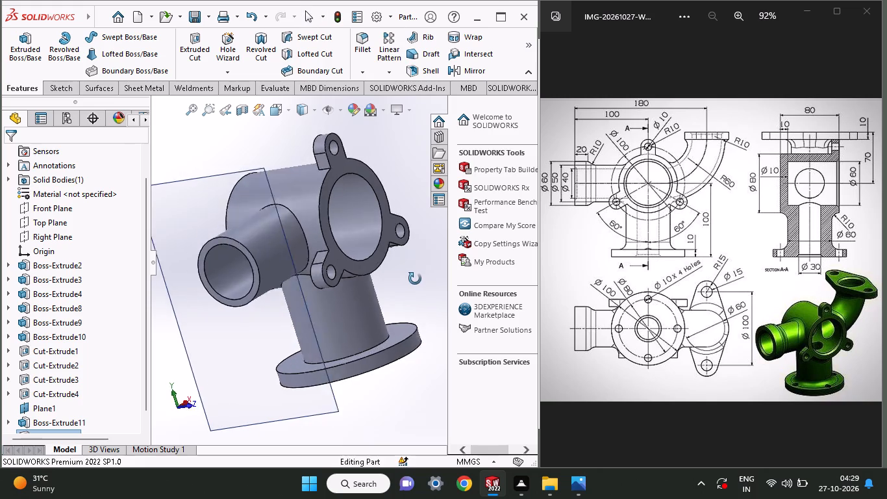
middle_click_drag(415, 279, 421, 273)
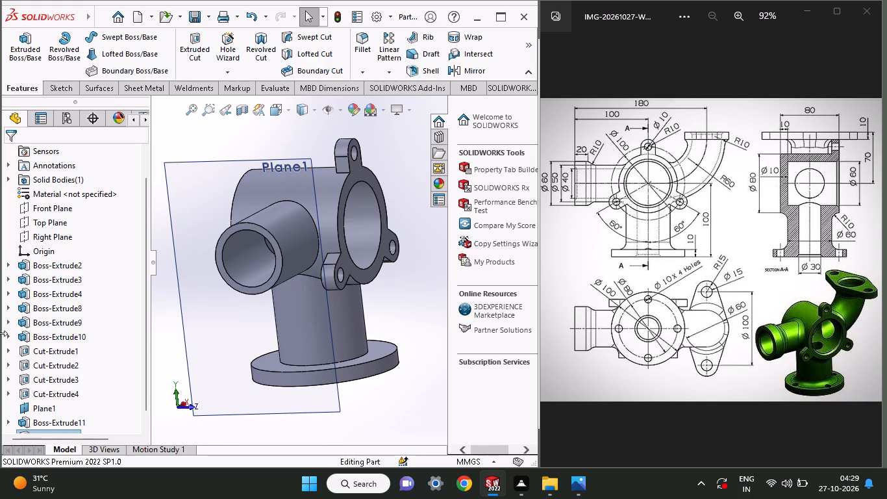
left_click(236, 229)
left_click(292, 193)
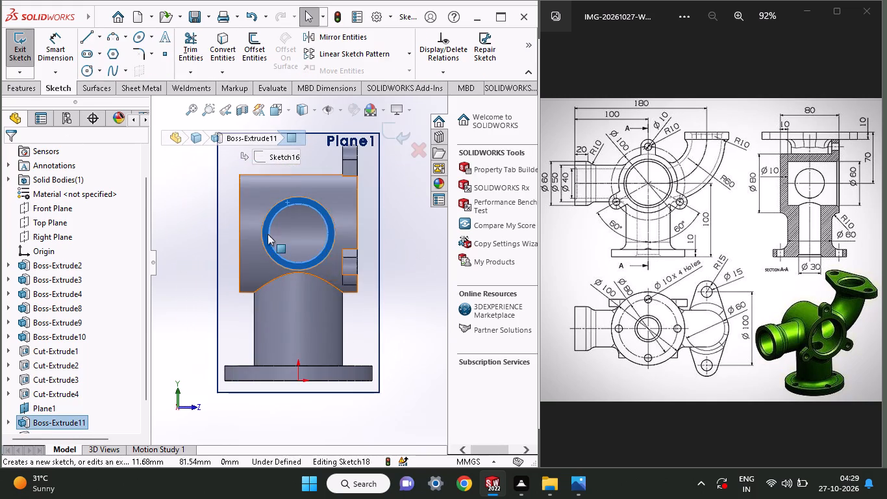
left_click(84, 73)
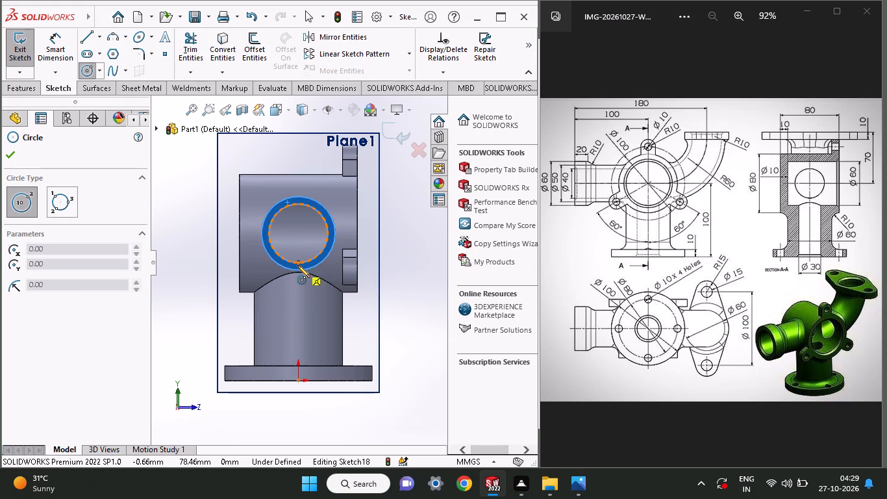
left_click(298, 231)
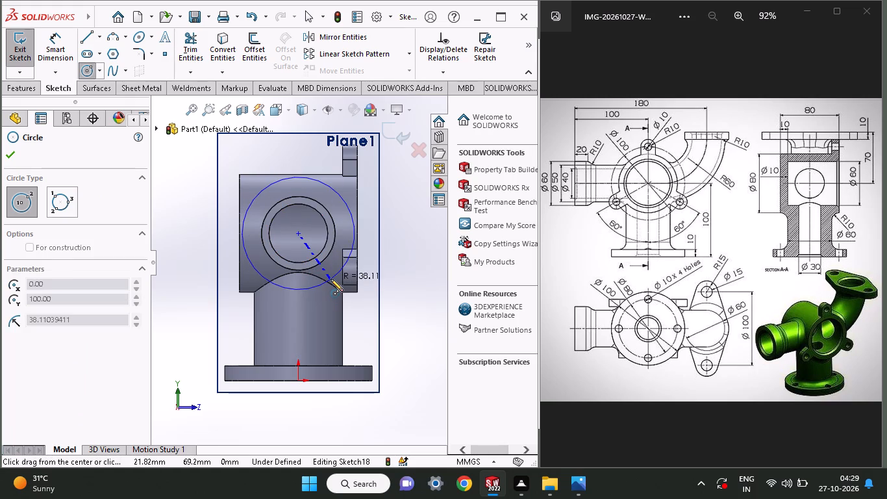
left_click(331, 279)
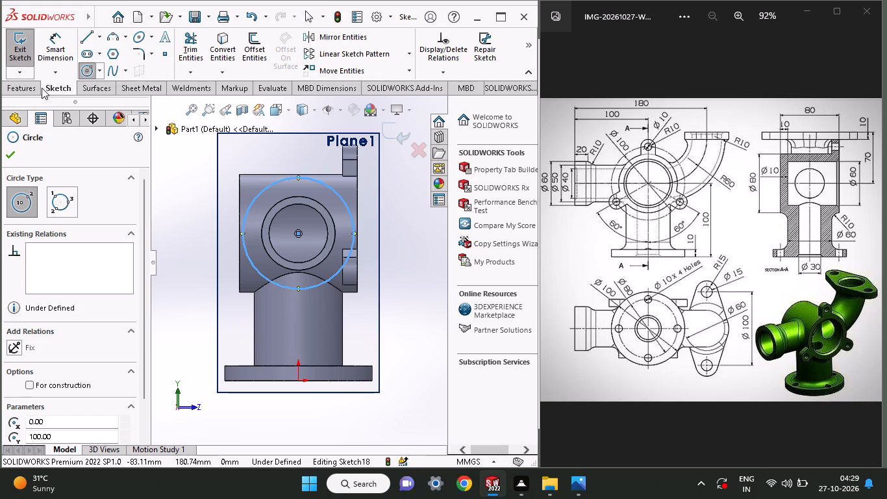
Dimension the collar circle on the branch's end face to a diameter of 60 mm.
left_click(51, 53)
left_click(253, 268)
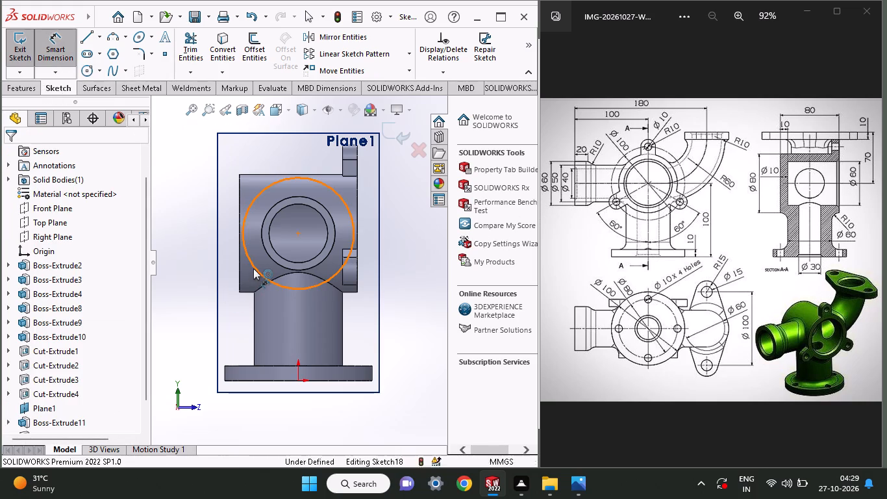
left_click(184, 261)
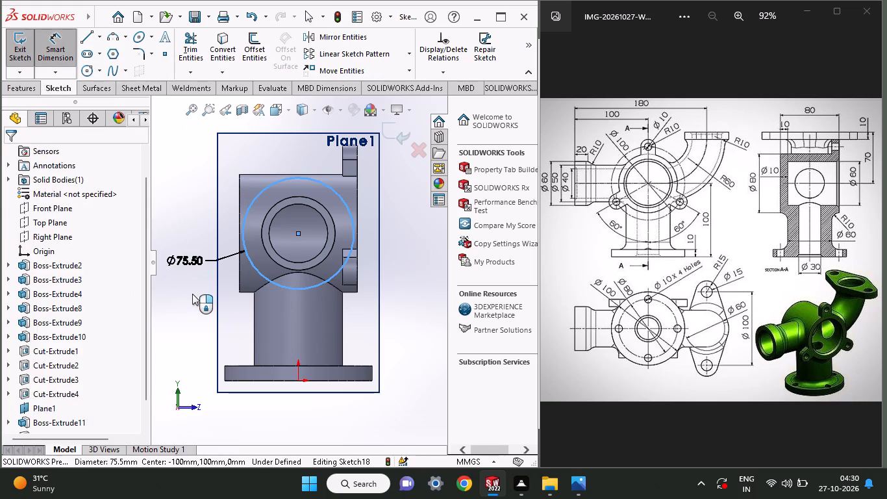
type("60")
key("Return")
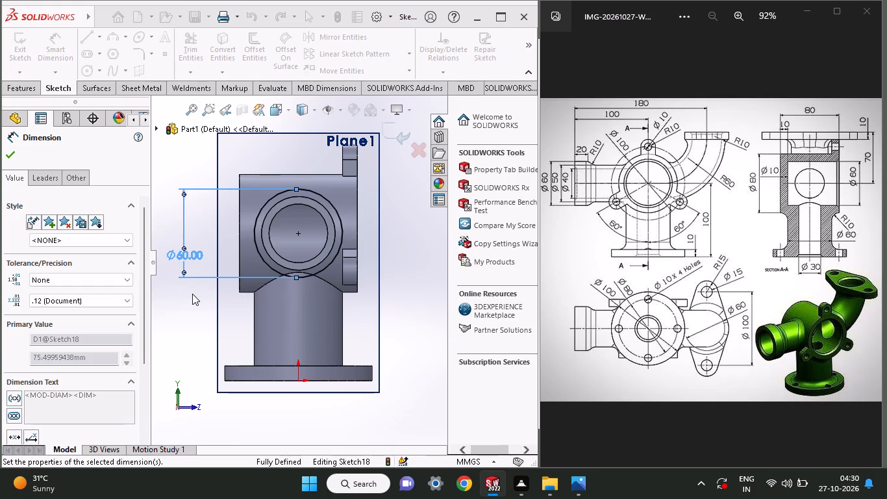
Extrude the 60 mm circle as a Blind boss 20 mm deep, reversed back along the side branch toward the main cylinder.
left_click(16, 91)
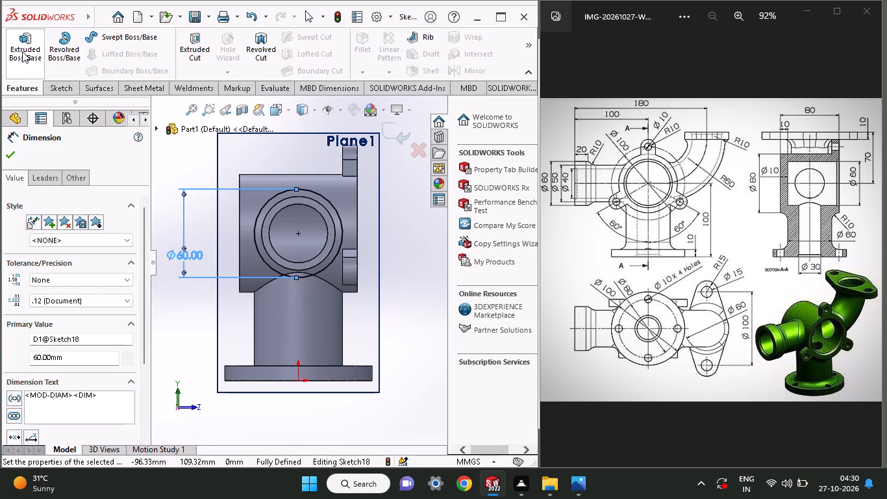
left_click(22, 51)
middle_click_drag(392, 285, 345, 302)
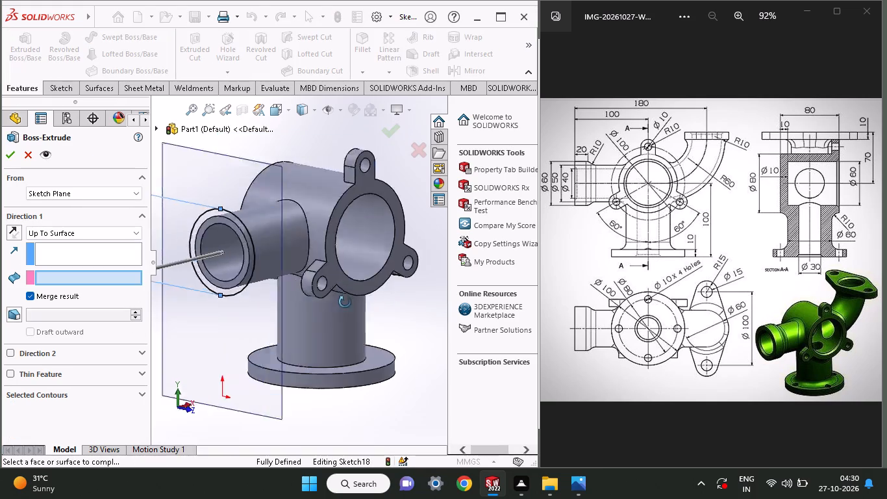
middle_click_drag(345, 302, 316, 309)
left_click(31, 232)
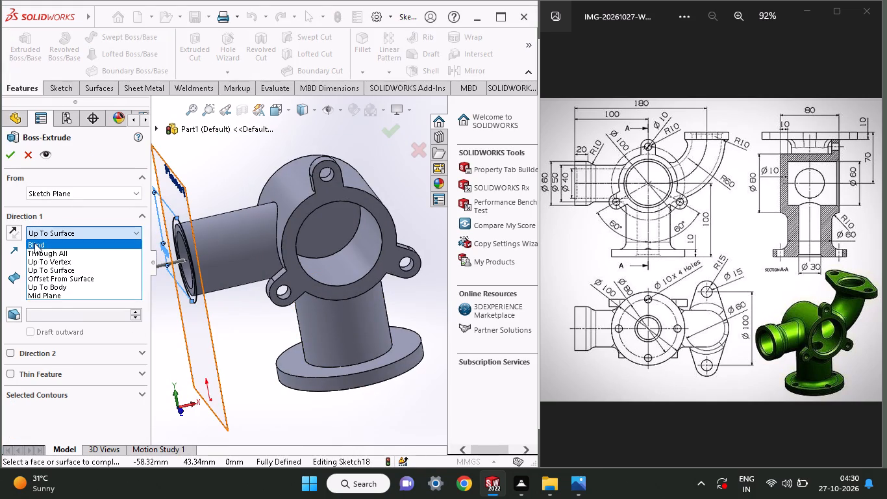
left_click(34, 243)
left_click(23, 230)
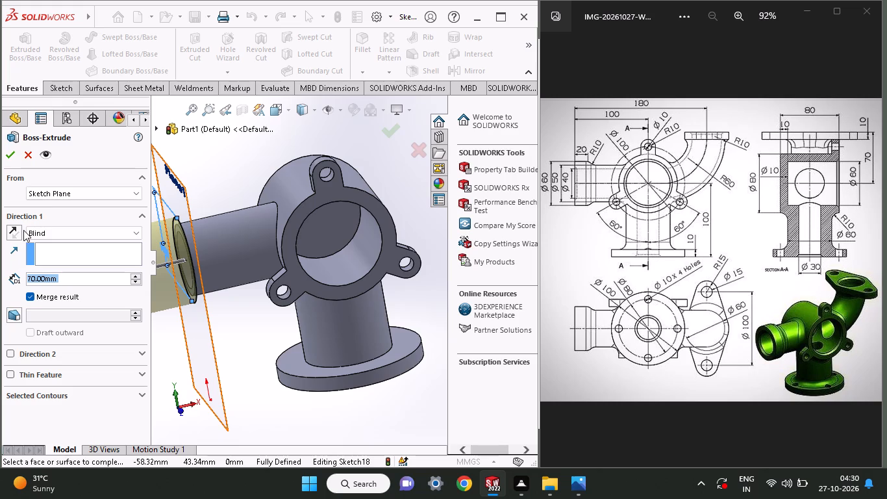
left_click(18, 232)
left_click_drag(65, 279, 0, 282)
type("20")
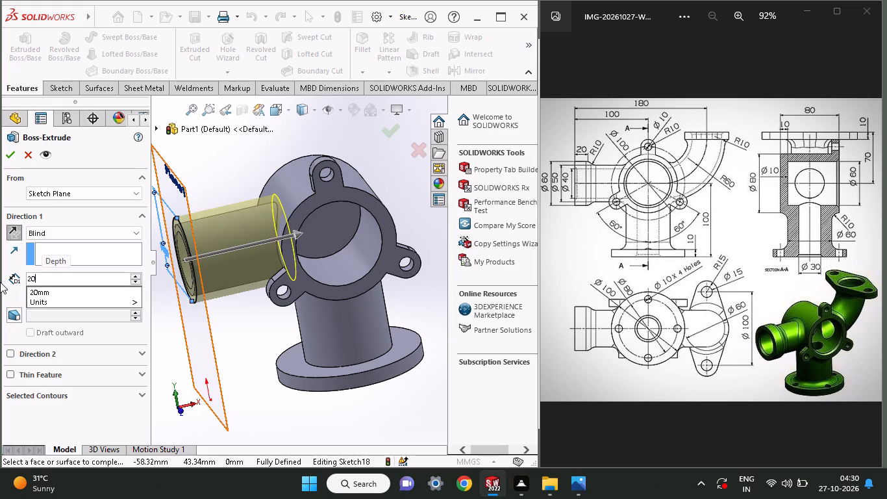
key("Return")
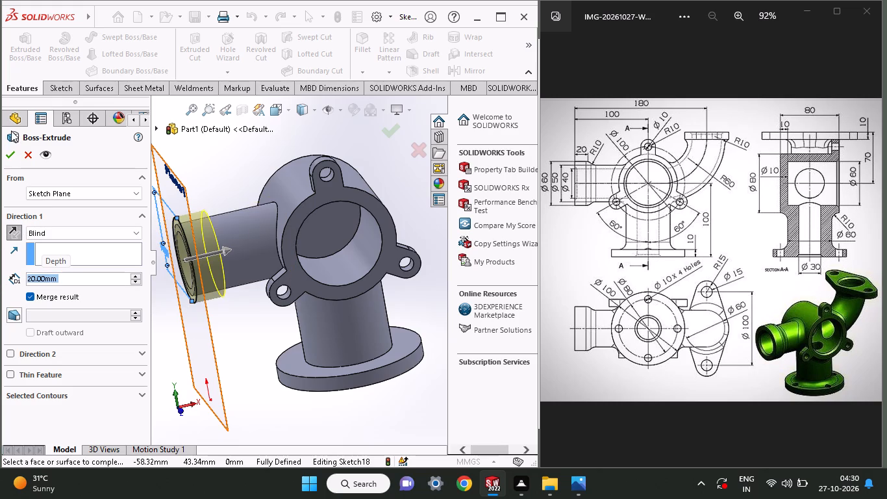
left_click(11, 150)
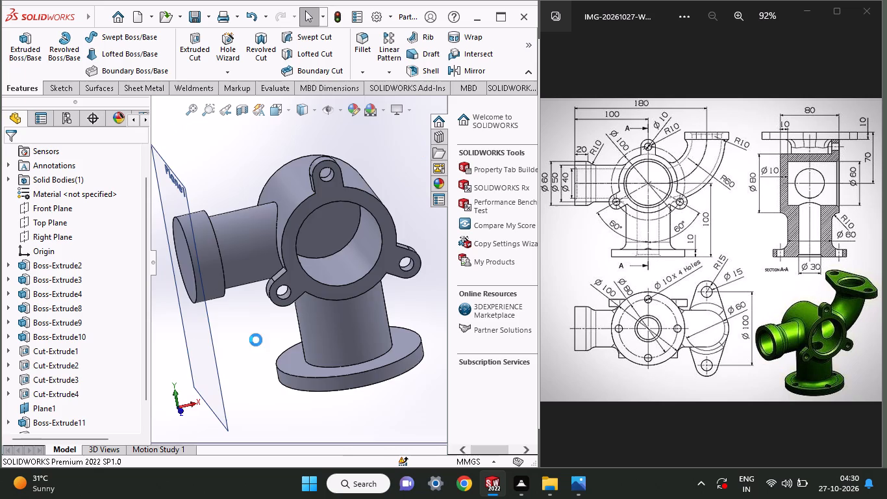
Fillet the circular edge where the collar steps down to the side branch with a 10 mm radius.
middle_click_drag(256, 340, 228, 340)
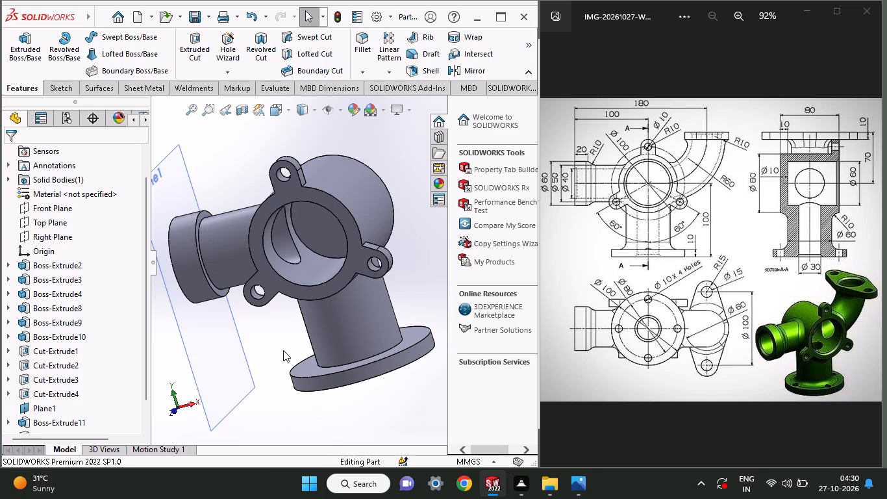
middle_click_drag(306, 344, 298, 340)
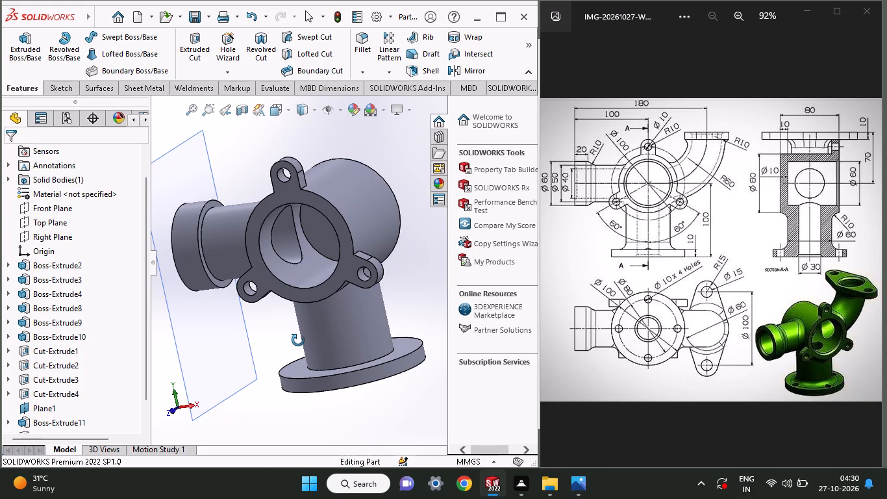
middle_click_drag(298, 340, 277, 342)
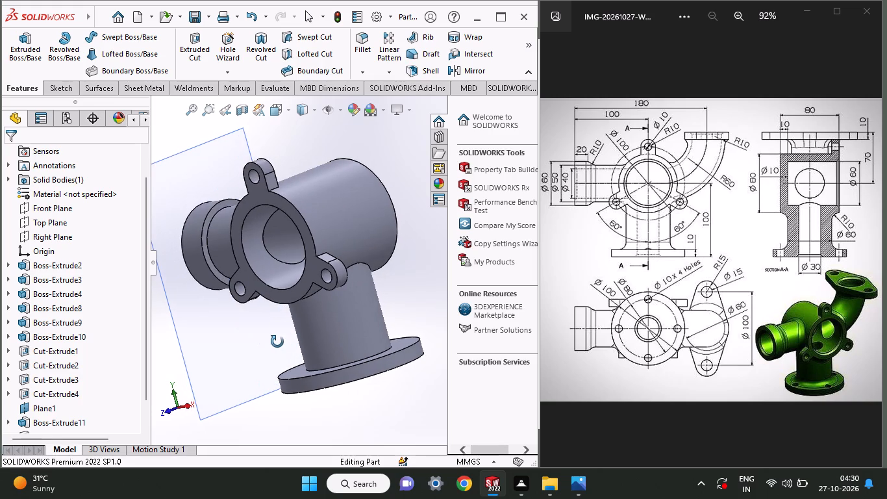
middle_click_drag(277, 342, 295, 344)
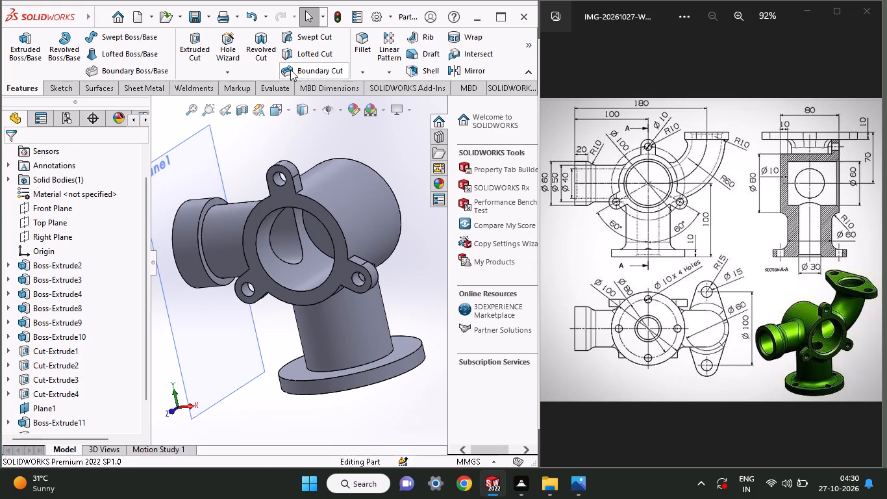
left_click(364, 33)
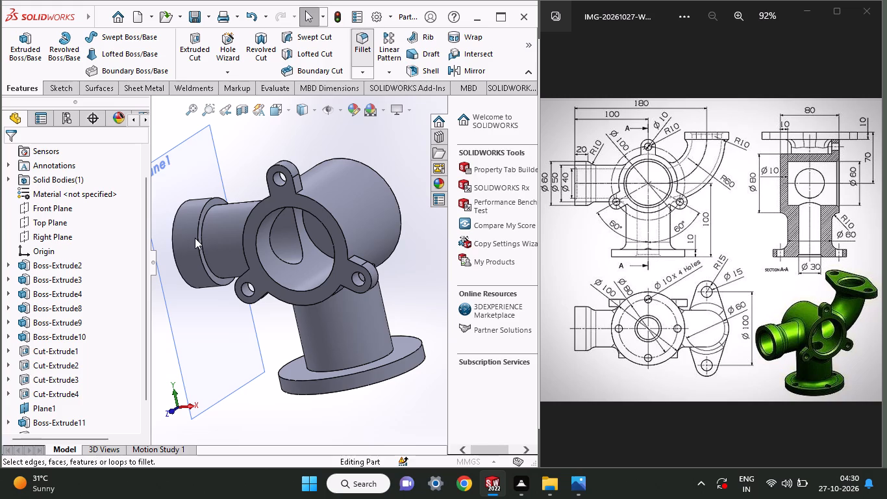
left_click(204, 216)
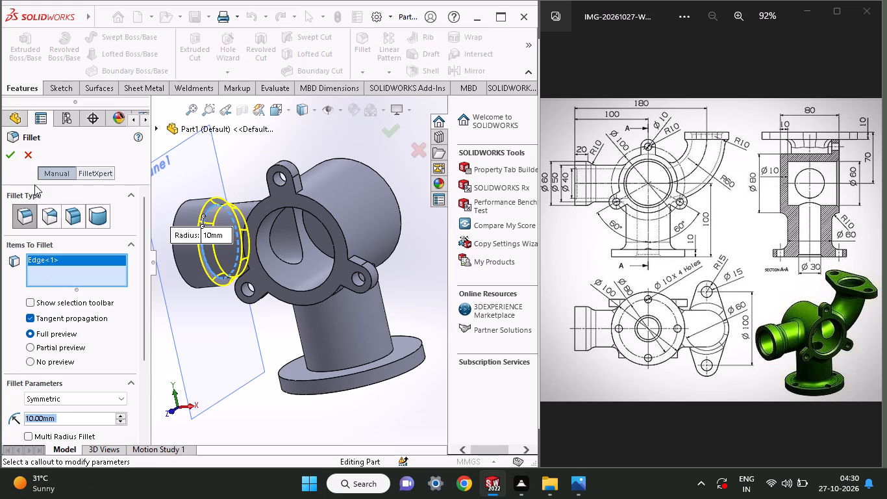
left_click(10, 152)
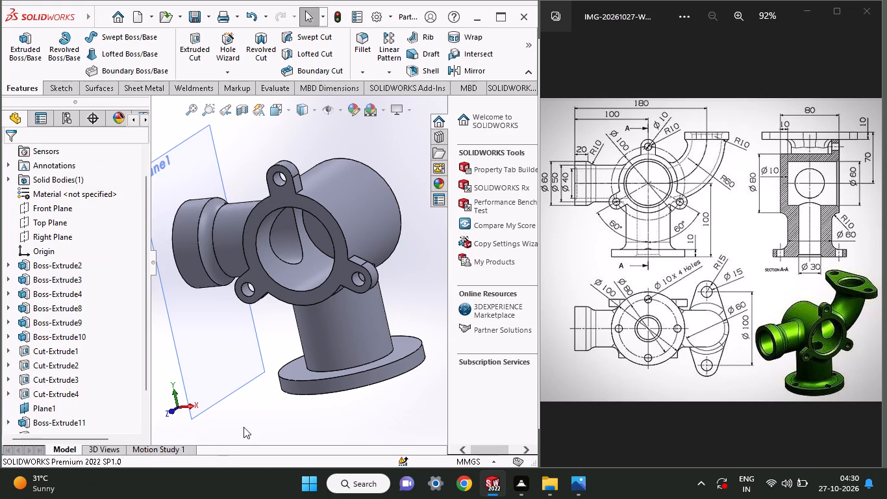
Start a sketch on the Front Plane and draw a horizontal line about 56 mm long from the main cylinder's centre, away from the side branch.
middle_click_drag(244, 427, 252, 421)
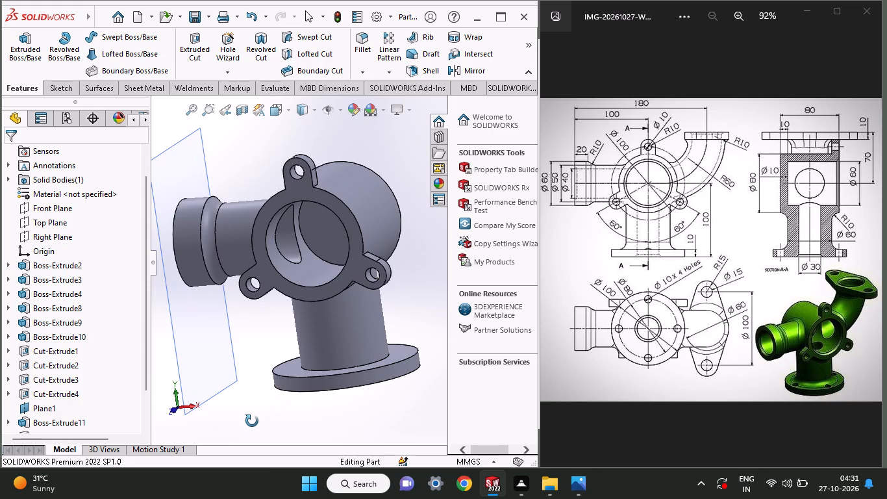
middle_click_drag(252, 421, 271, 424)
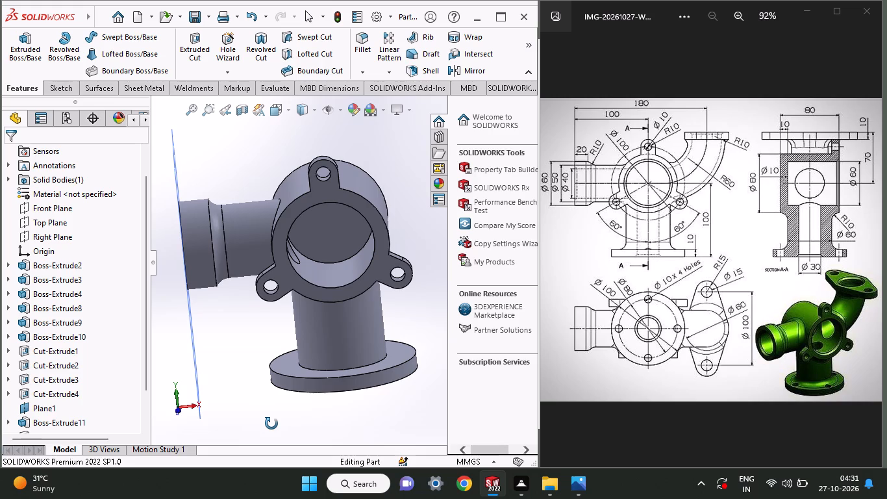
middle_click_drag(271, 424, 268, 414)
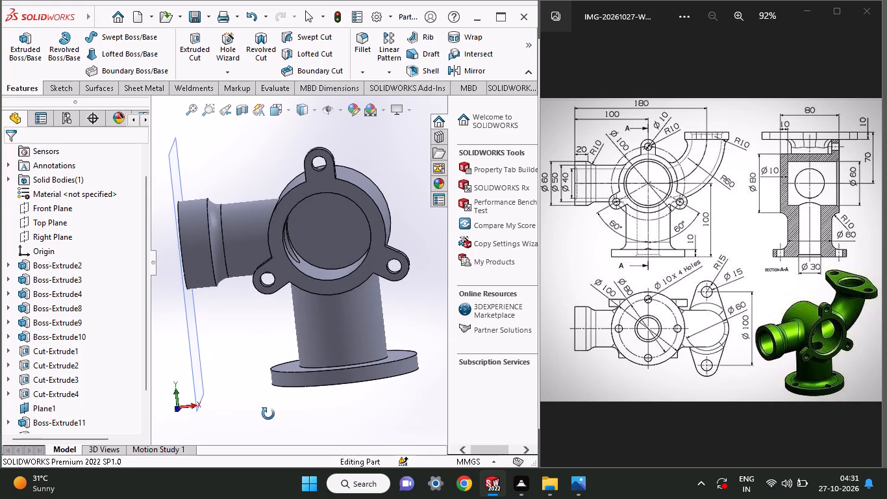
middle_click_drag(268, 414, 258, 422)
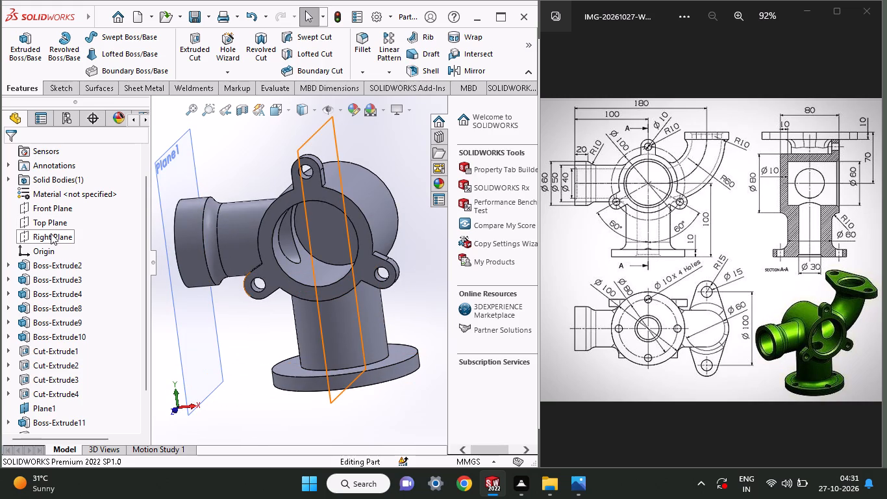
left_click(53, 207)
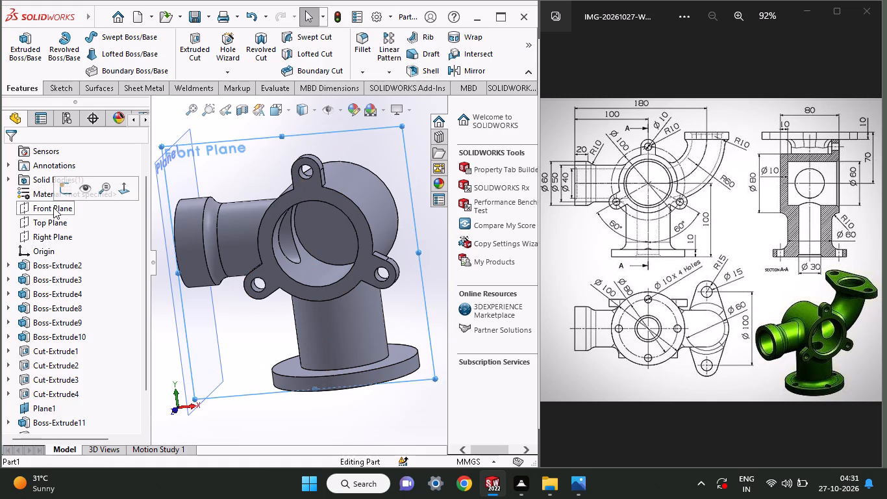
left_click(60, 195)
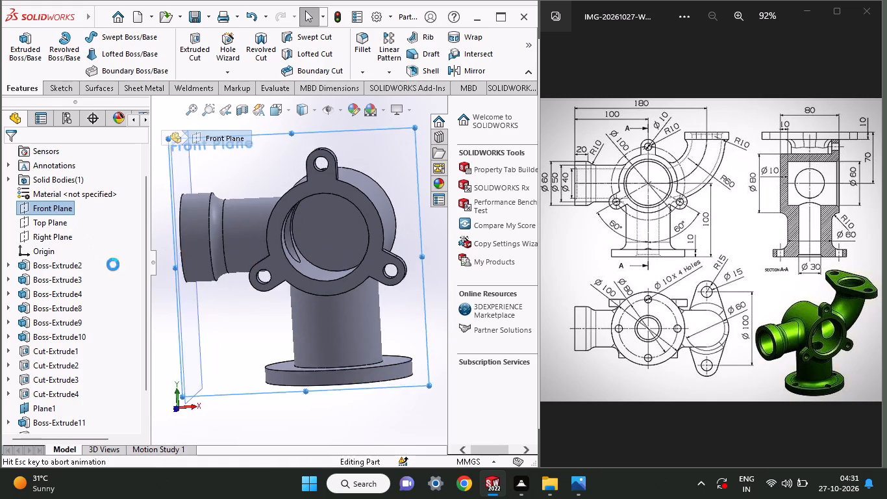
scroll(371, 314, "up", 5, "ctrl")
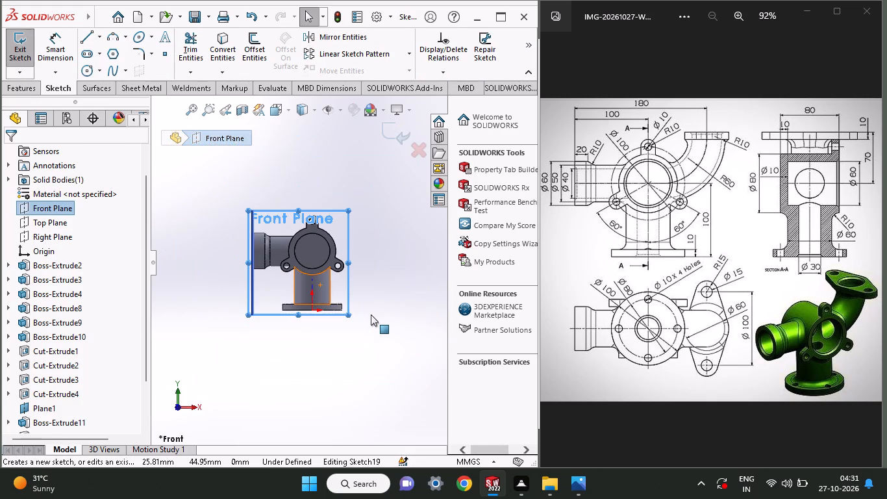
scroll(378, 249, "down", 3, "ctrl")
scroll(261, 192, "down", 3, "ctrl")
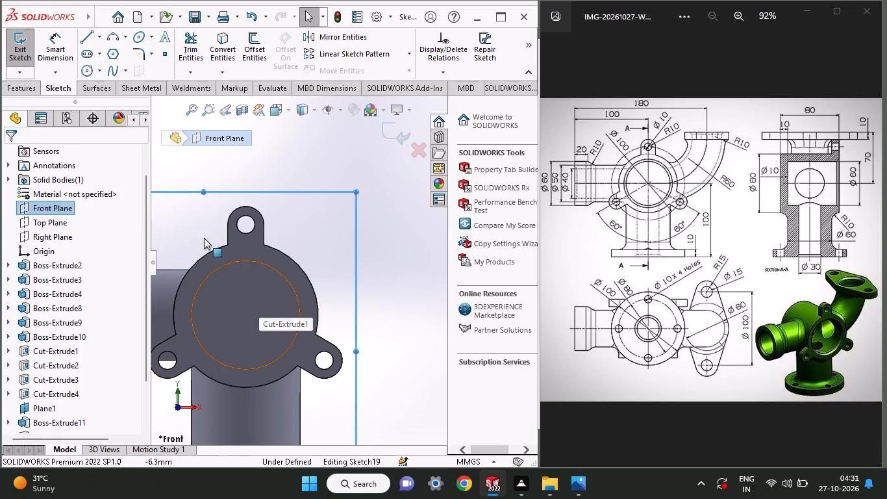
left_click(89, 35)
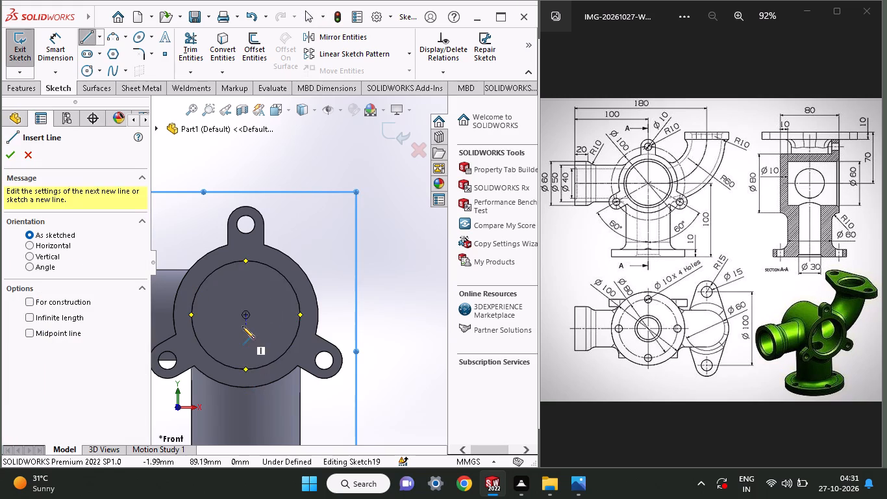
left_click(247, 314)
left_click(347, 311)
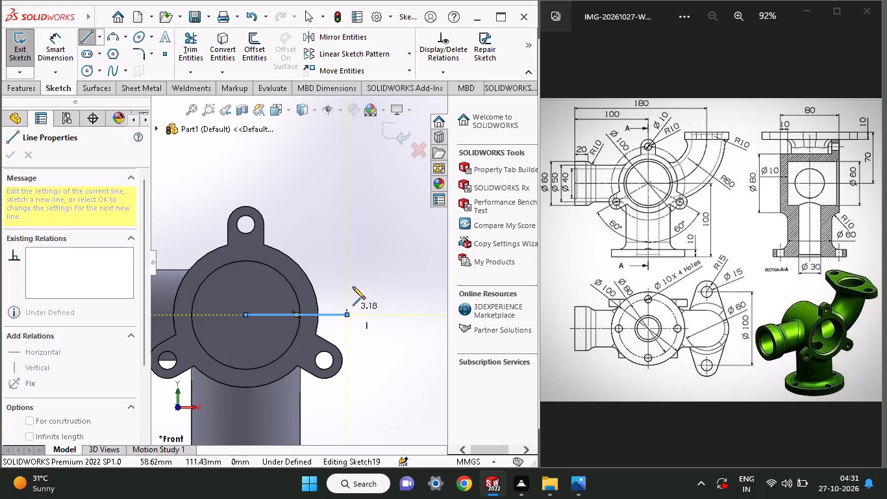
right_click(353, 262)
left_click(374, 273)
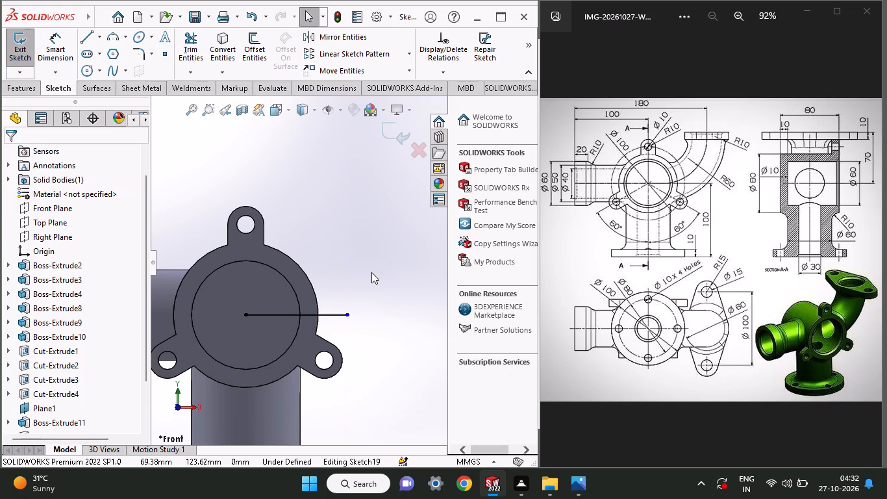
Dimension the horizontal line's length to 60 mm.
left_click(54, 44)
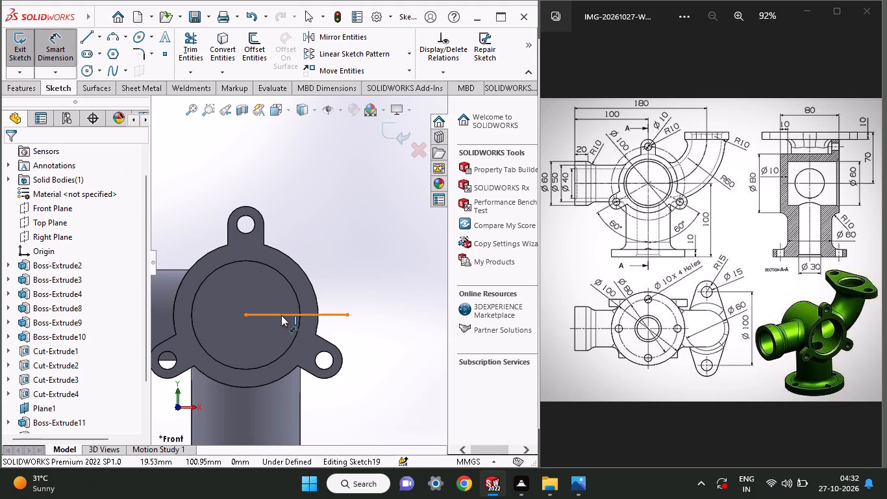
left_click(281, 315)
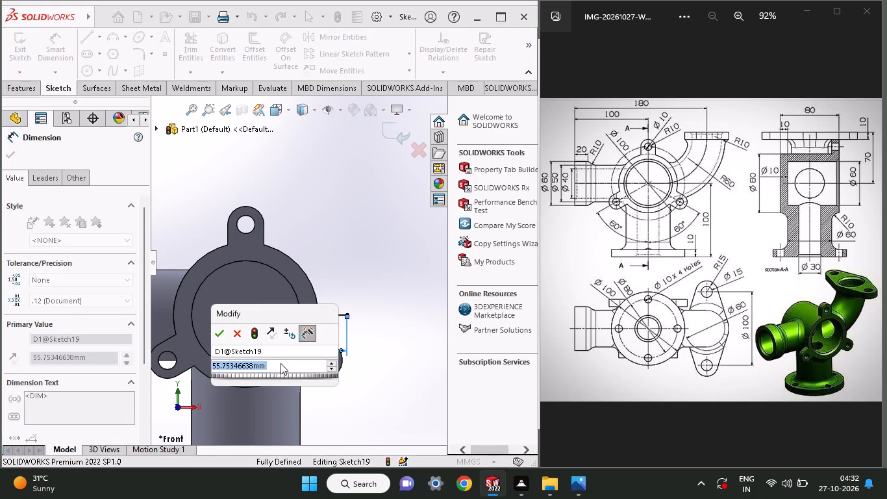
type("60")
key("Return")
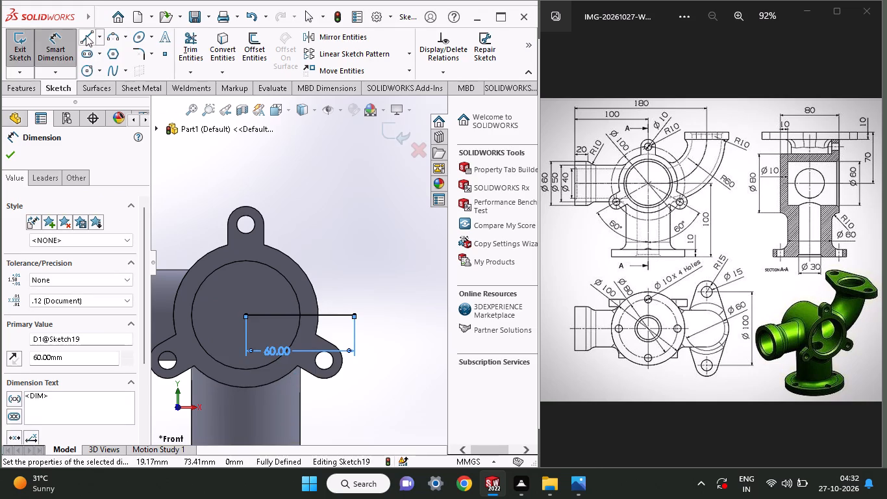
Draw a vertical line about 82 mm long upward from the outer end of the horizontal line.
left_click(86, 35)
left_click(356, 311)
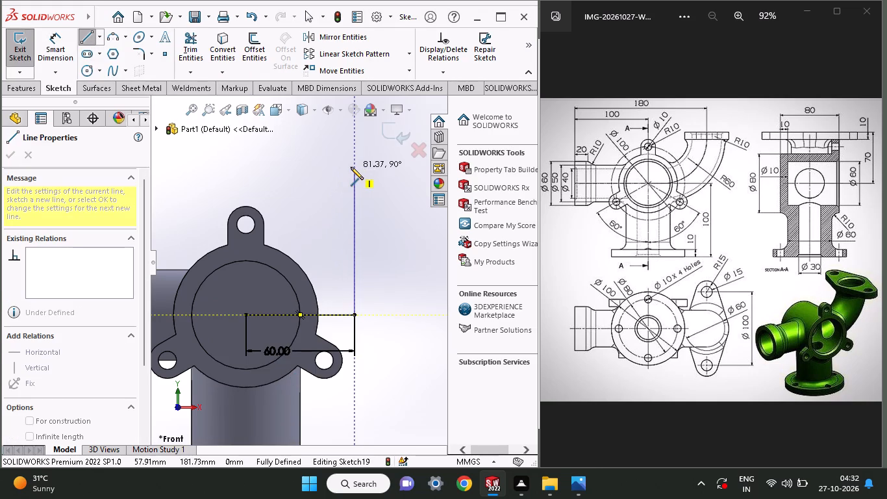
left_click_drag(351, 167, 352, 175)
right_click(398, 249)
left_click(403, 261)
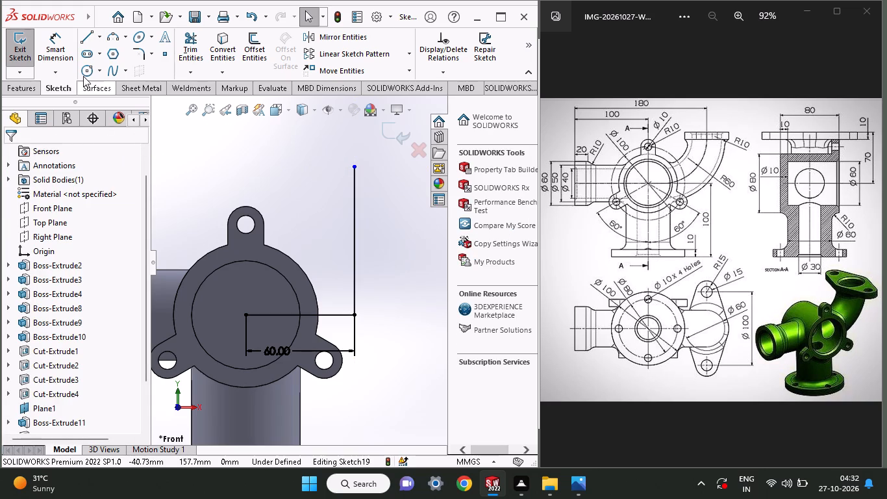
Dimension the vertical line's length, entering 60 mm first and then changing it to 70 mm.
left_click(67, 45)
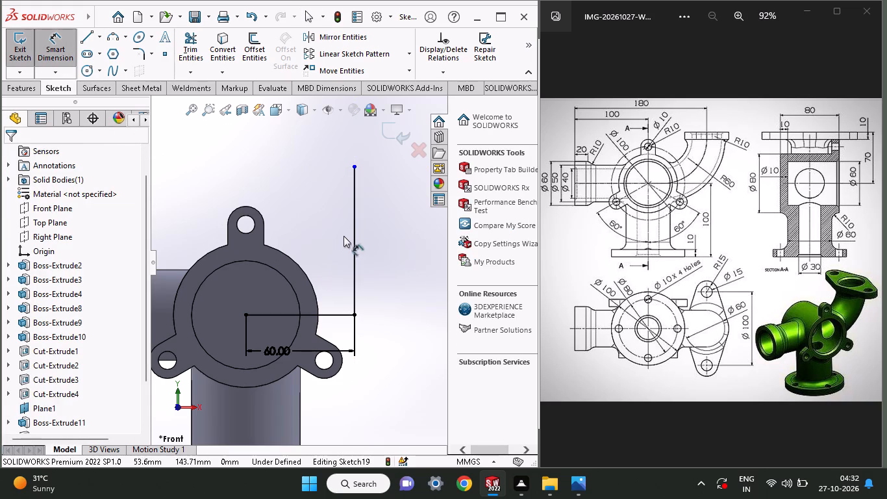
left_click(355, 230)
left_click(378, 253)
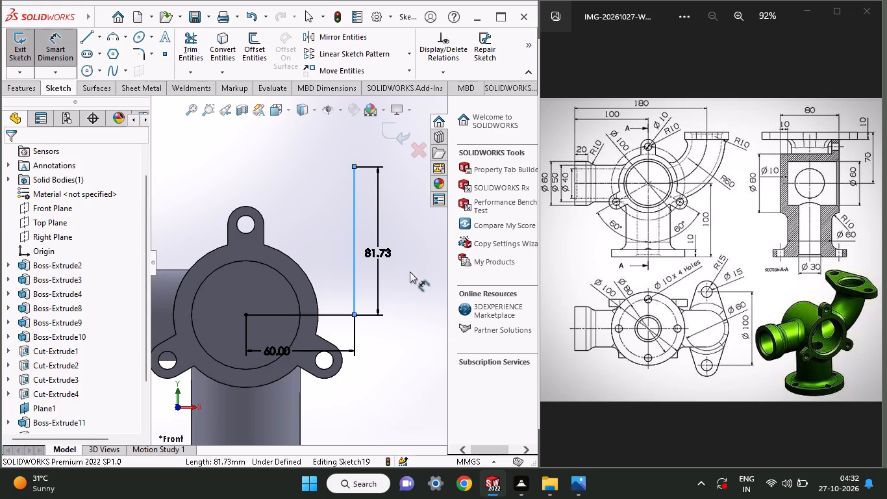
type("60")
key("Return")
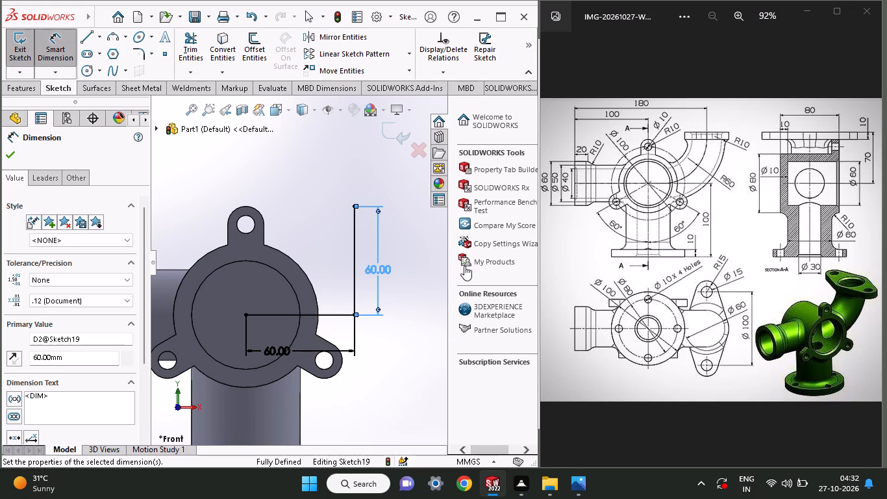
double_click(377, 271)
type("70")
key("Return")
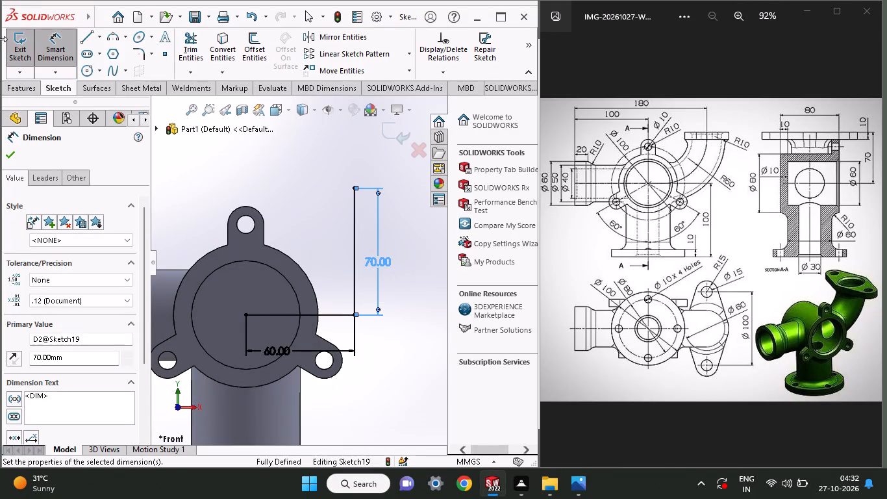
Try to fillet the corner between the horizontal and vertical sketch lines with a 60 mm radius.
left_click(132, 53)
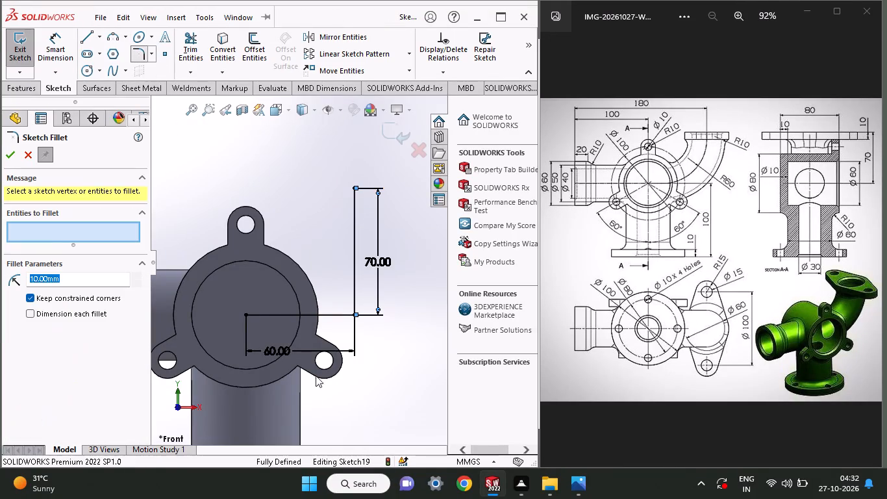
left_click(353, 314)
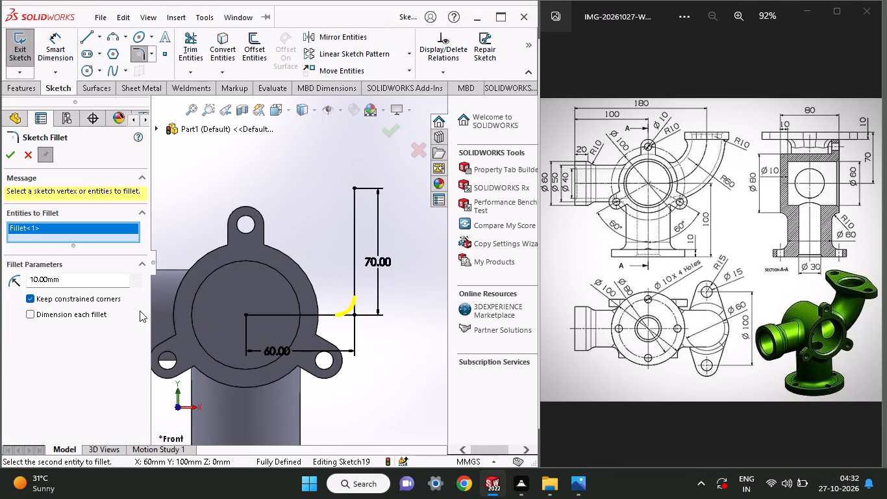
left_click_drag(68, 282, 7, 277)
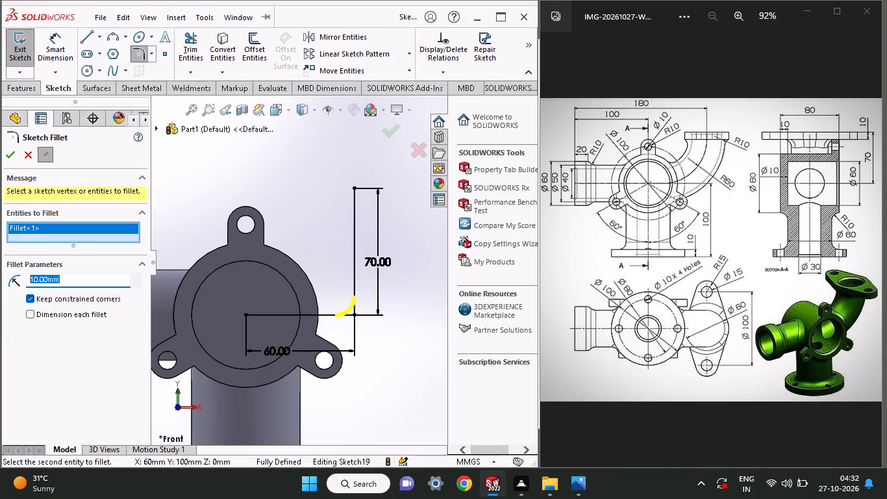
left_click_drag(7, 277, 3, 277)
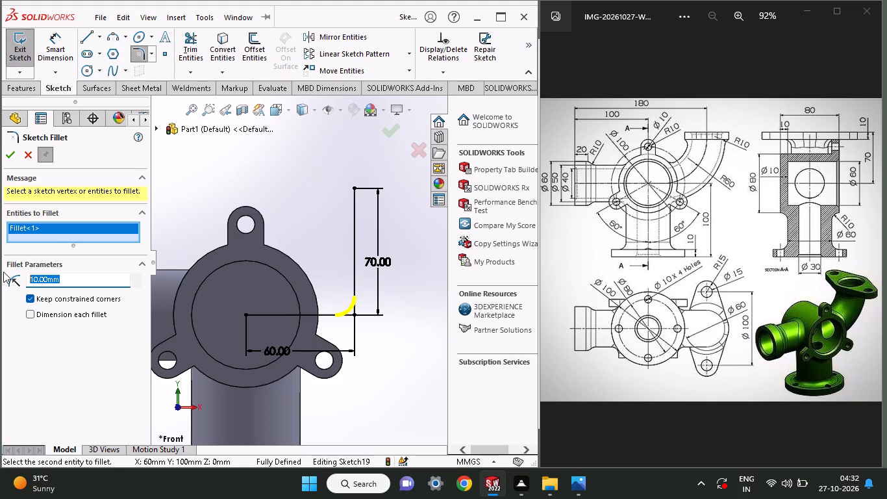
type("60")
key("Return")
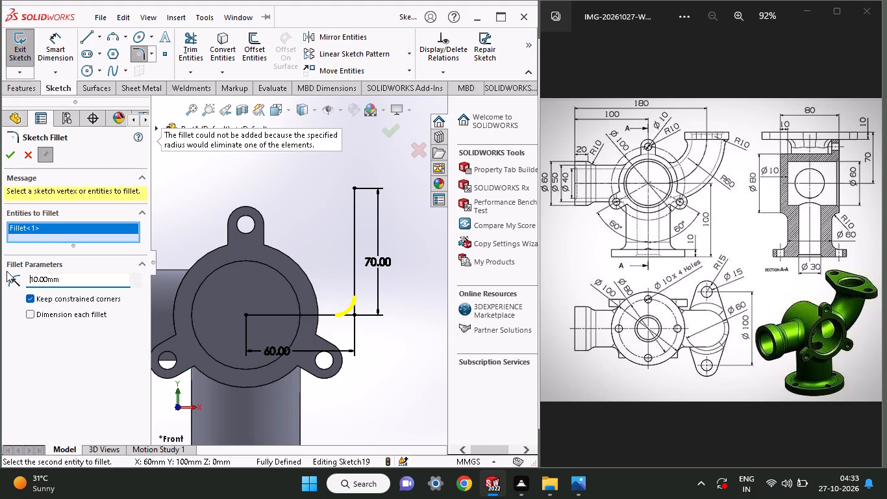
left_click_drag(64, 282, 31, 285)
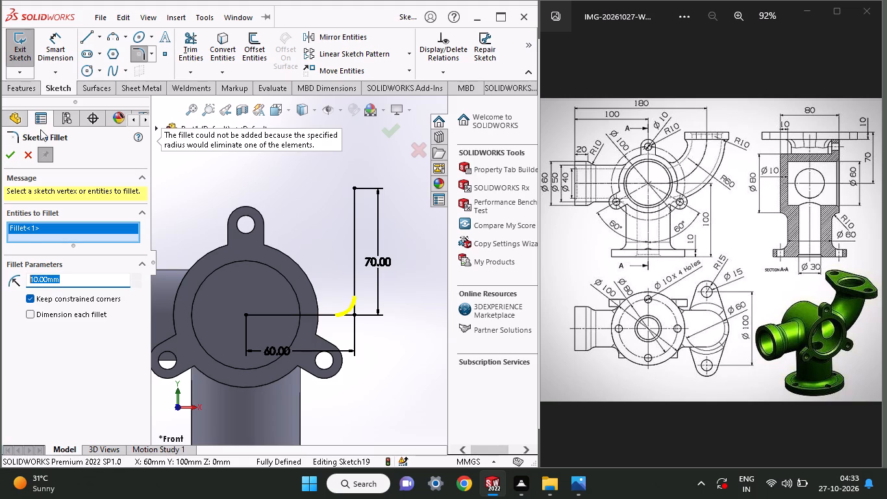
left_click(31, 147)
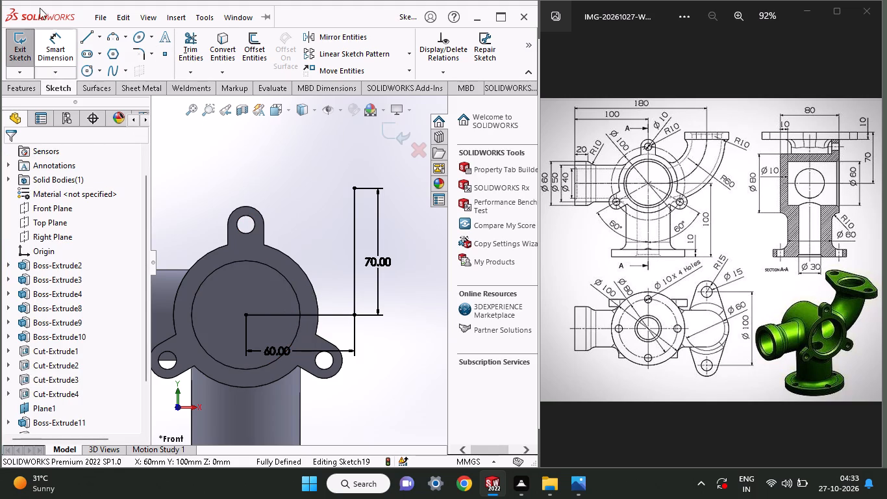
Trim away both the horizontal and vertical lines of the sketch.
left_click(302, 163)
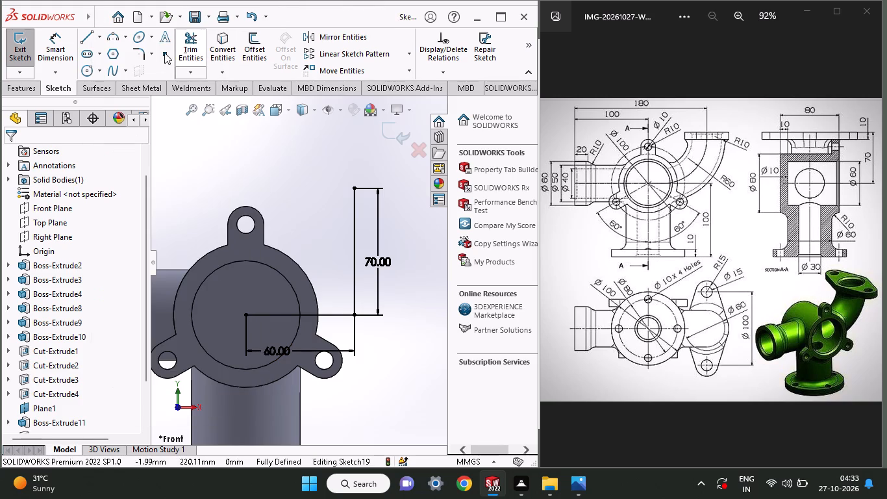
left_click(199, 47)
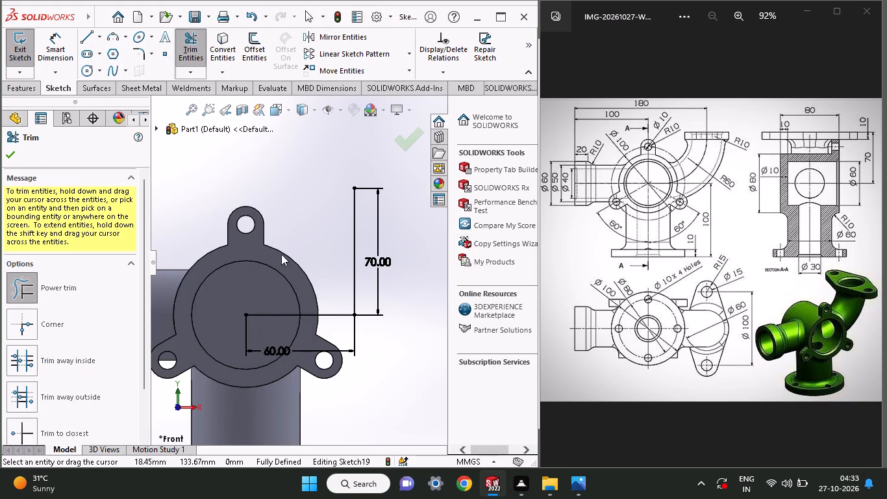
left_click_drag(303, 280, 362, 261)
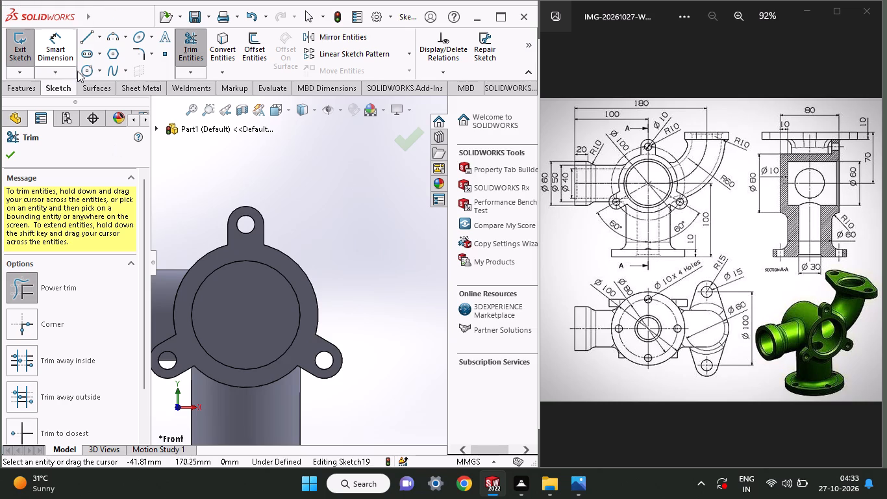
Draw a vertical line about 78.5 mm long upward from the main cylinder's centre, through the upper lug.
left_click(84, 42)
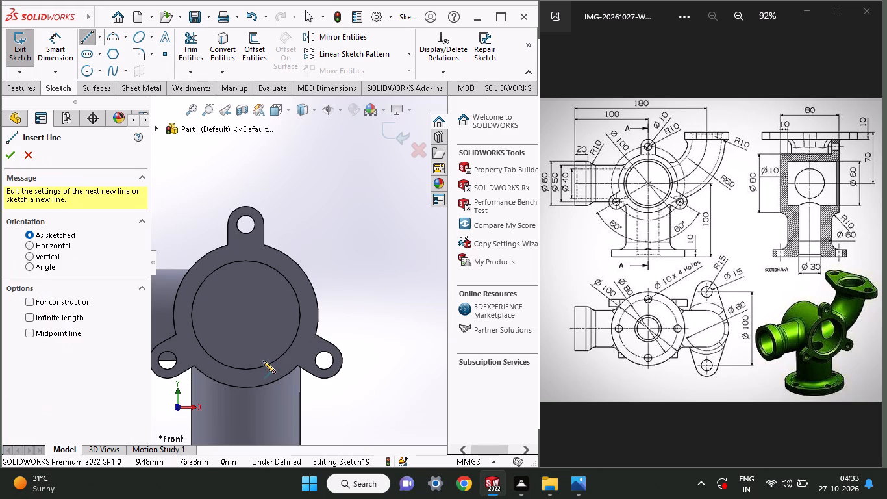
left_click(248, 313)
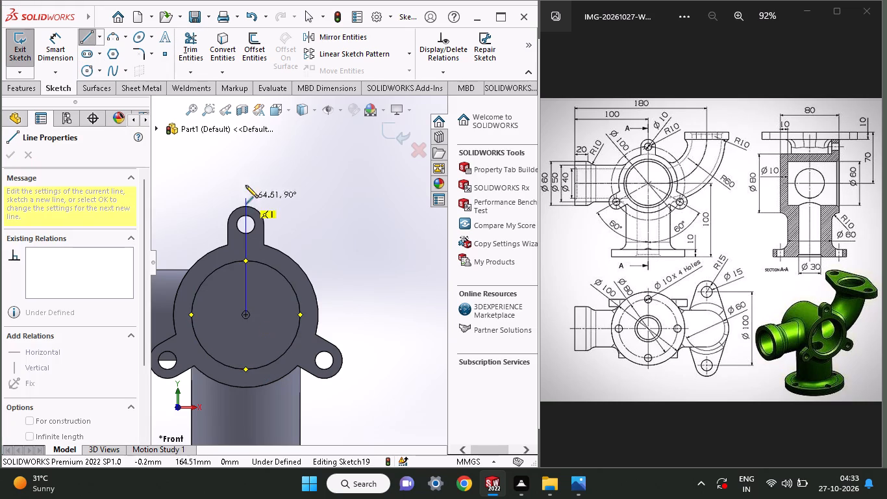
left_click(245, 173)
right_click(271, 199)
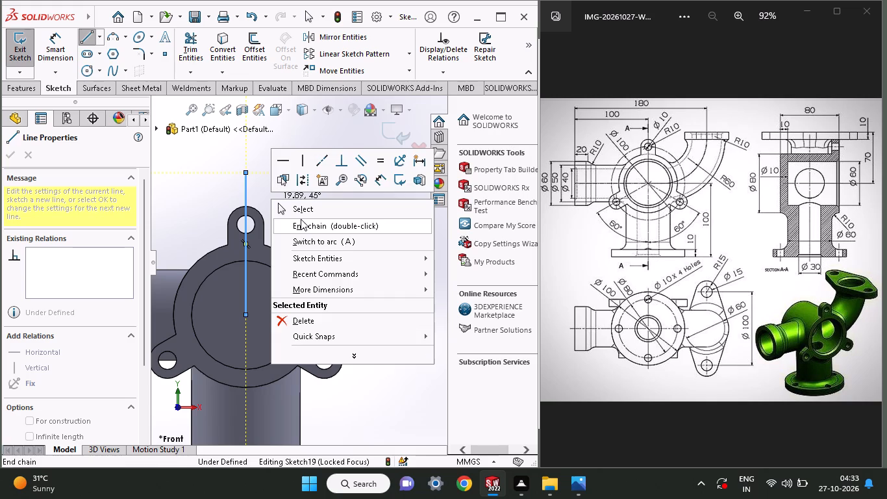
left_click(301, 209)
Dimension the vertical line's length to 70 mm.
left_click(65, 38)
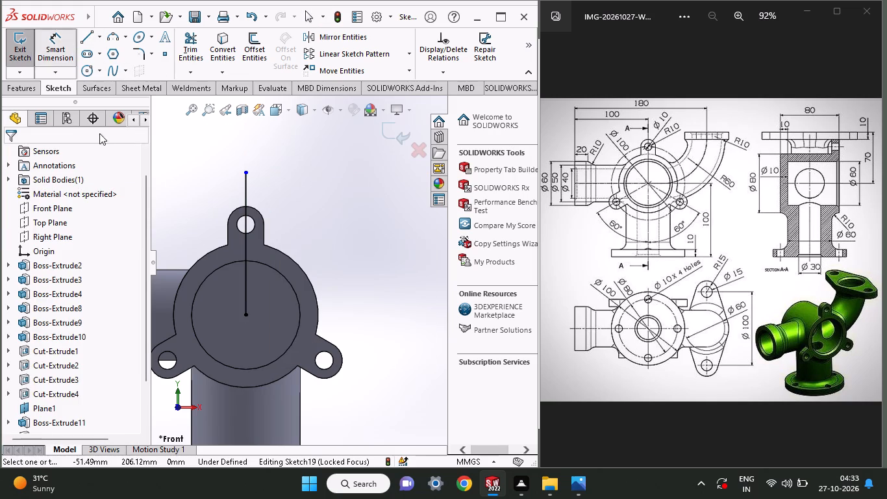
left_click(245, 281)
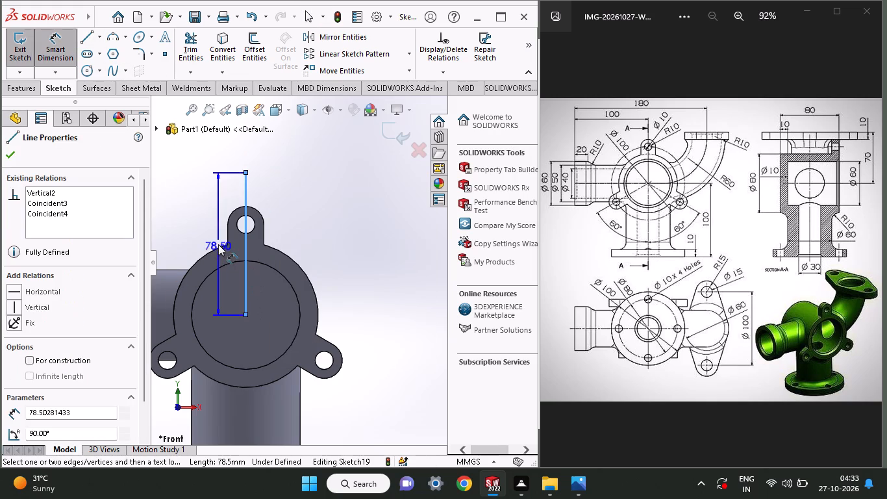
left_click(191, 203)
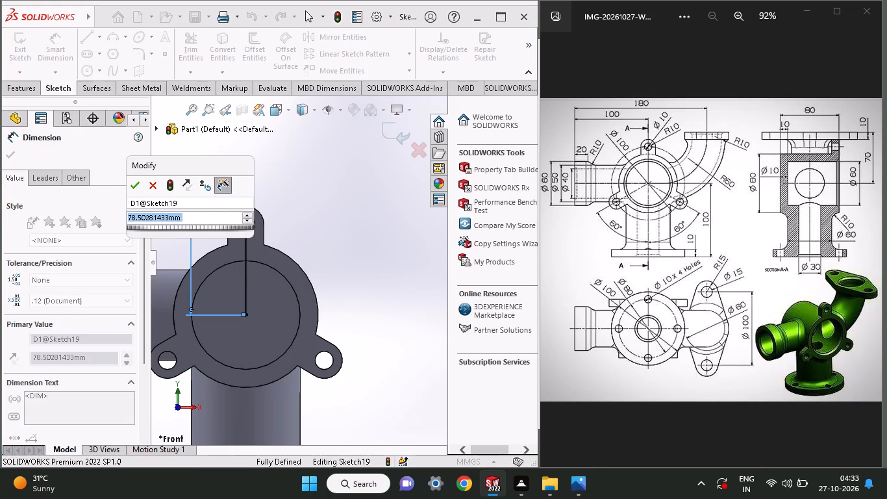
key("9")
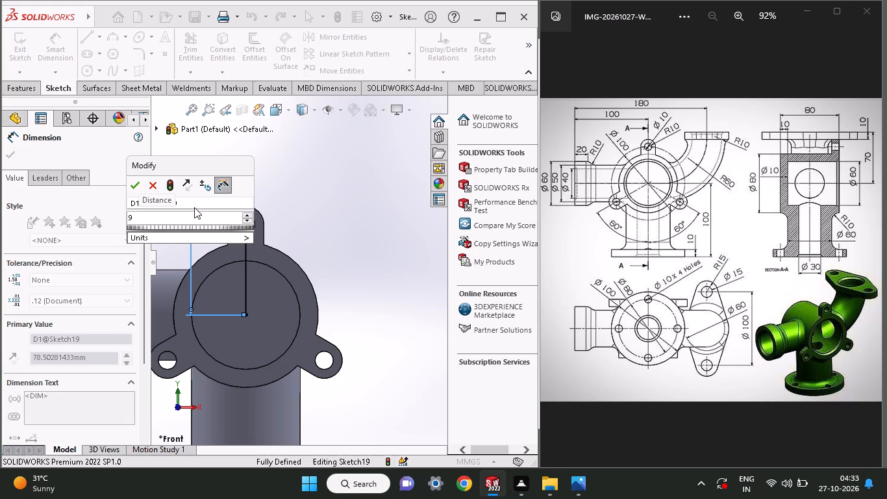
key("BackSpace")
key("7")
type("0+")
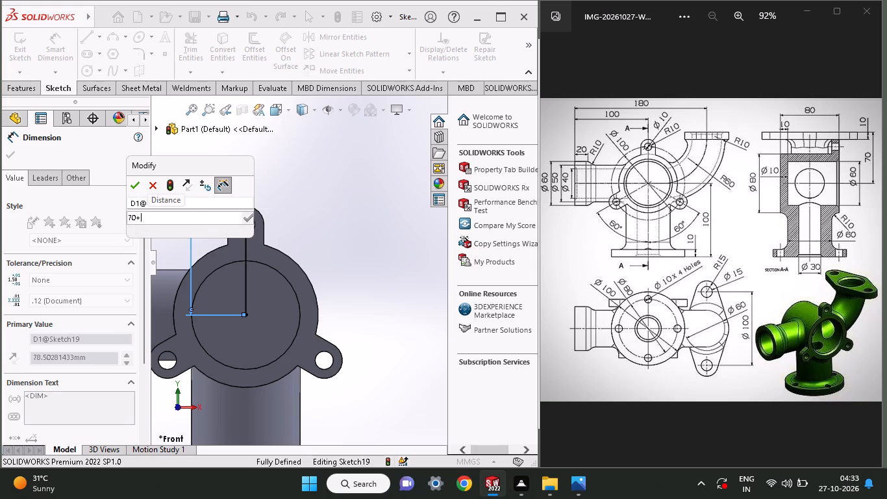
key("BackSpace")
key("Return")
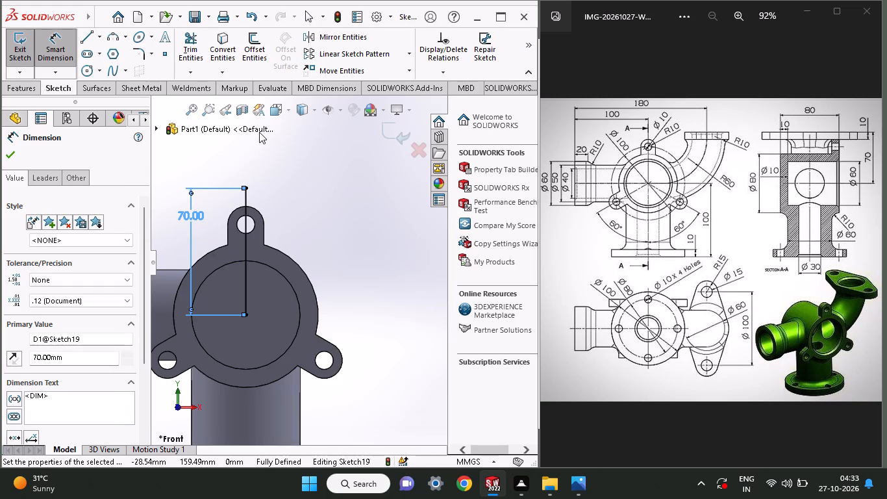
Draw a horizontal line about 44 mm long from the vertical line's upper end, away from the side branch.
left_click(87, 34)
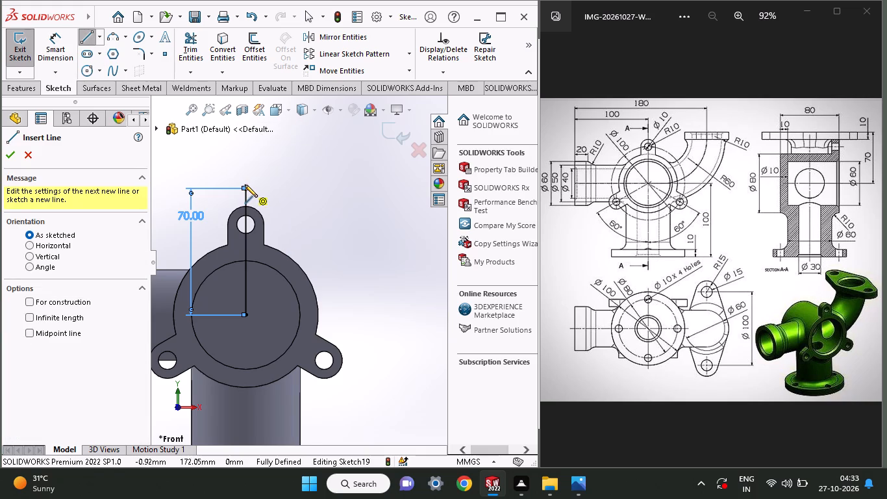
left_click(245, 191)
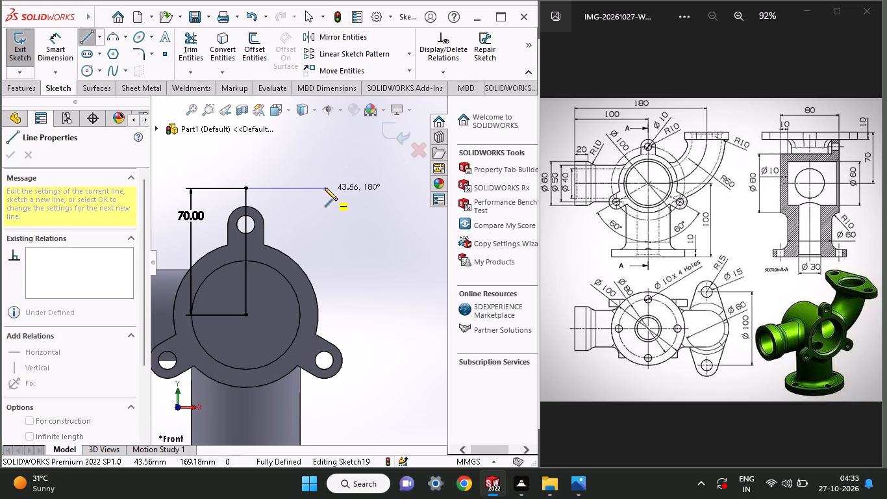
left_click(325, 188)
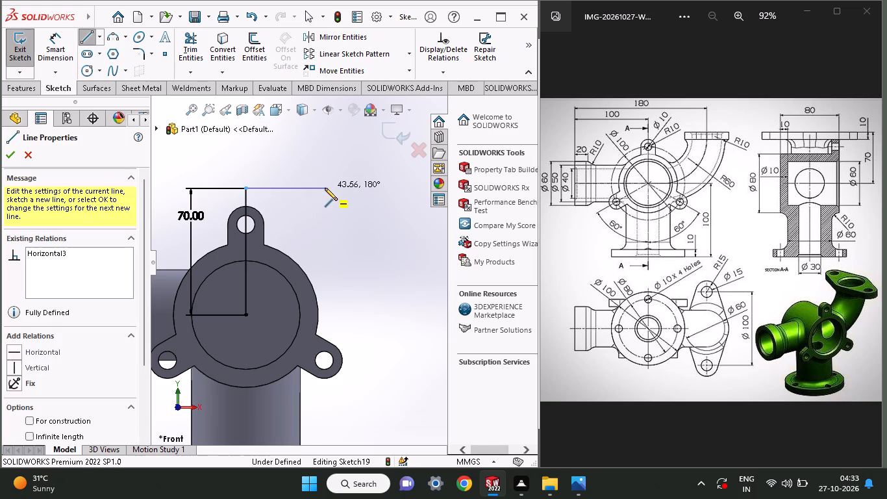
right_click(331, 166)
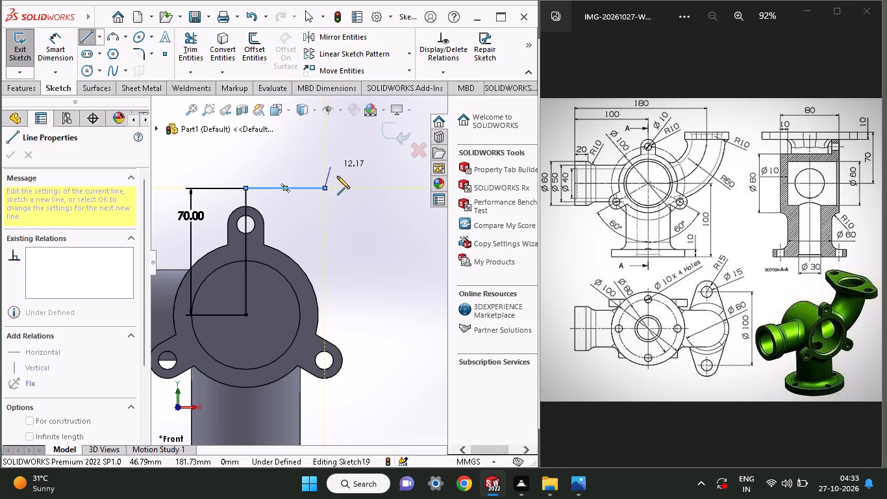
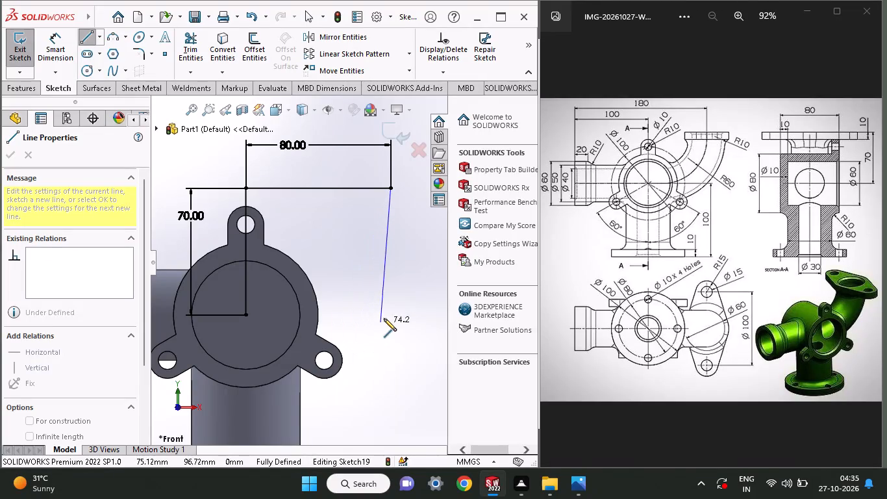
Draw a 70 mm vertical line down from the upper horizontal line's outer end and an 80 mm horizontal line back to the main cylinder's centre.
left_click(392, 318)
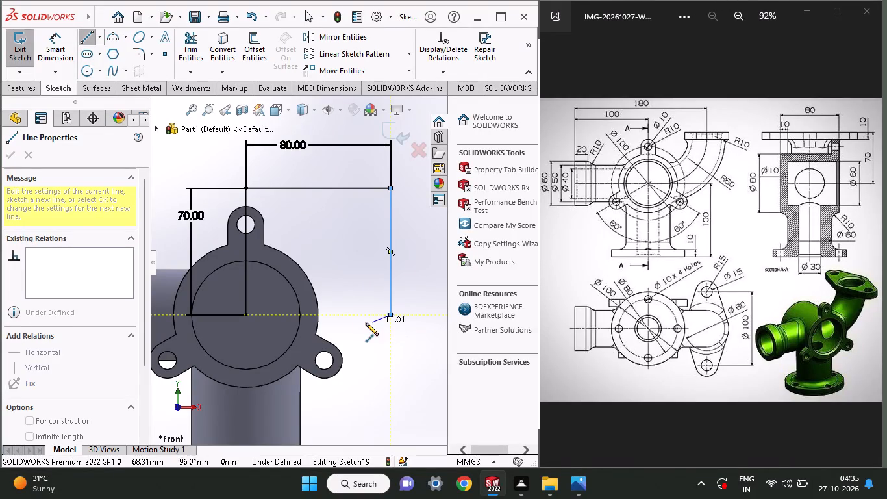
left_click(245, 318)
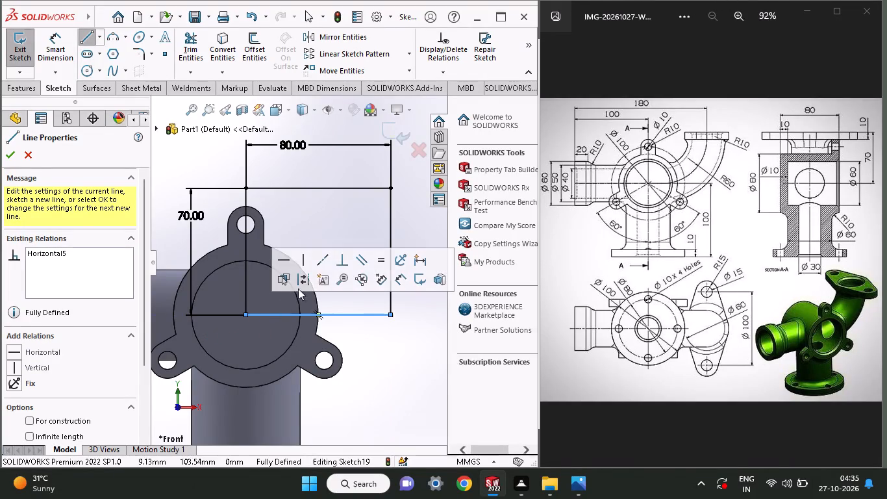
right_click(337, 335)
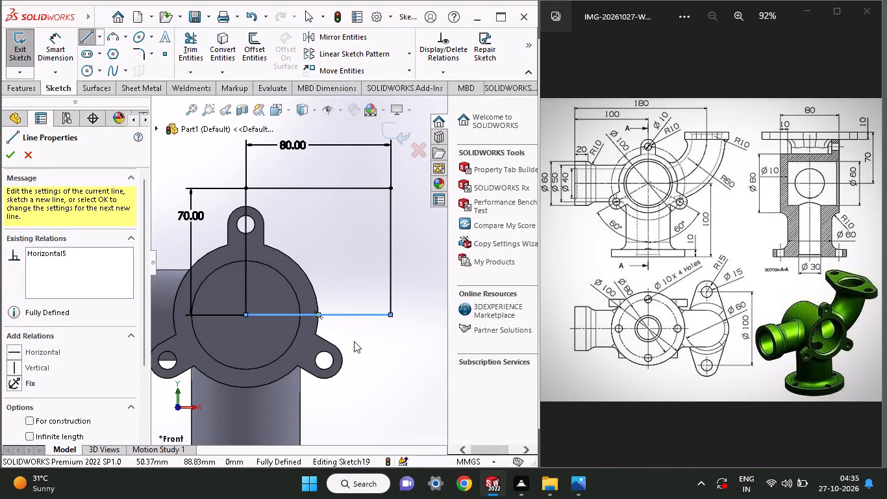
left_click(355, 345)
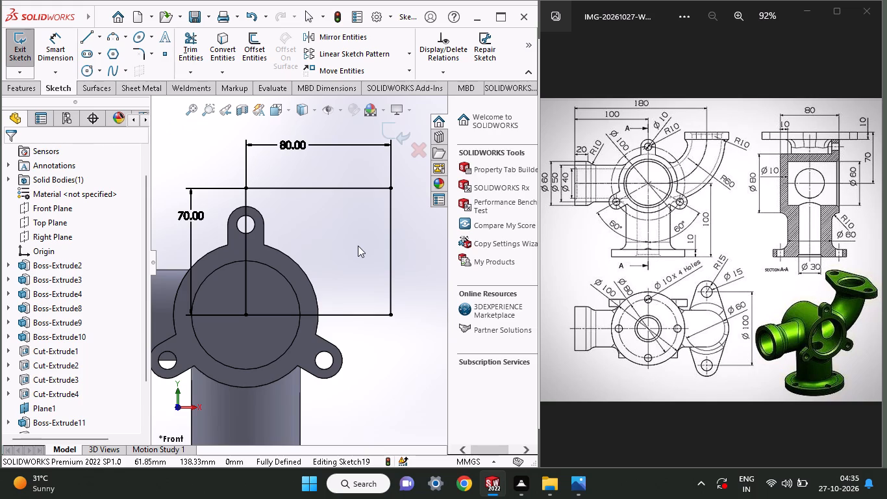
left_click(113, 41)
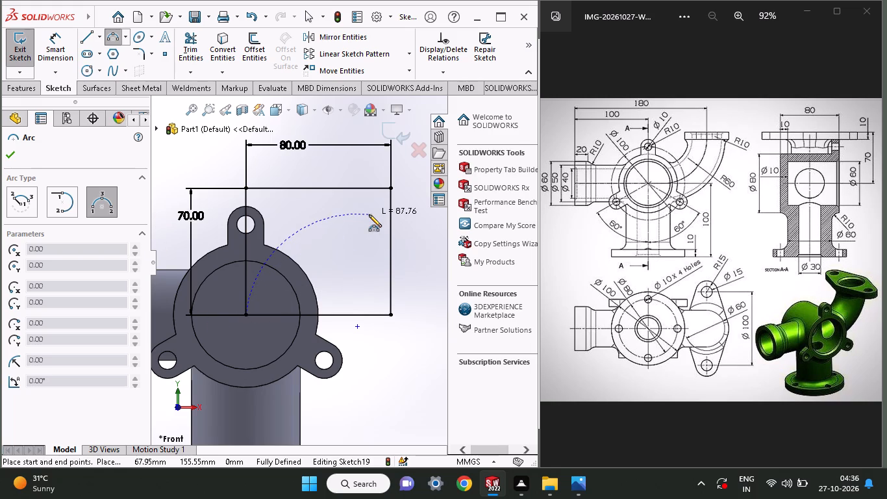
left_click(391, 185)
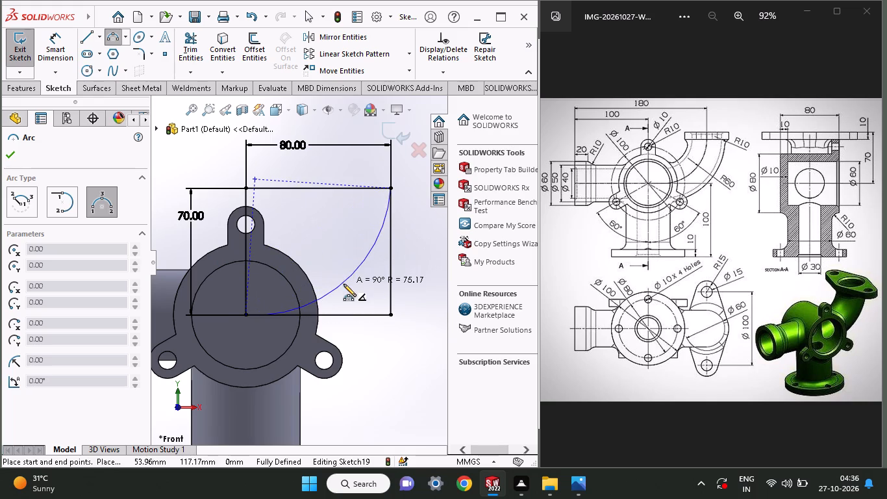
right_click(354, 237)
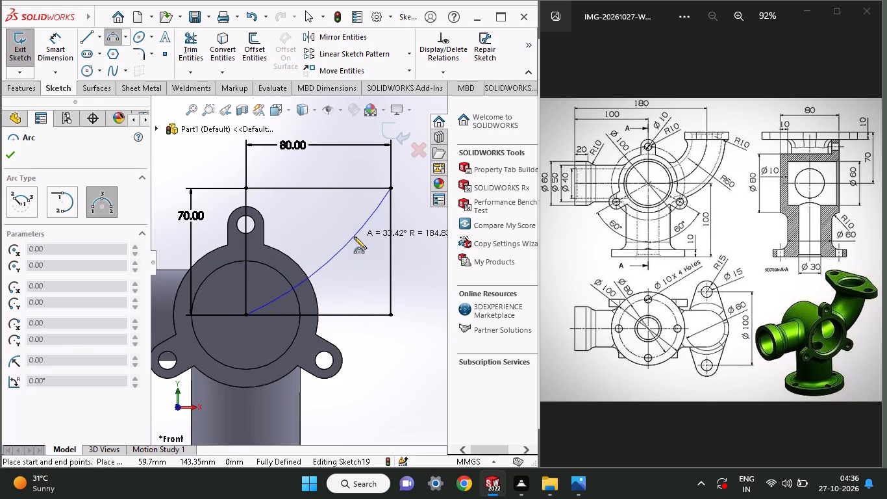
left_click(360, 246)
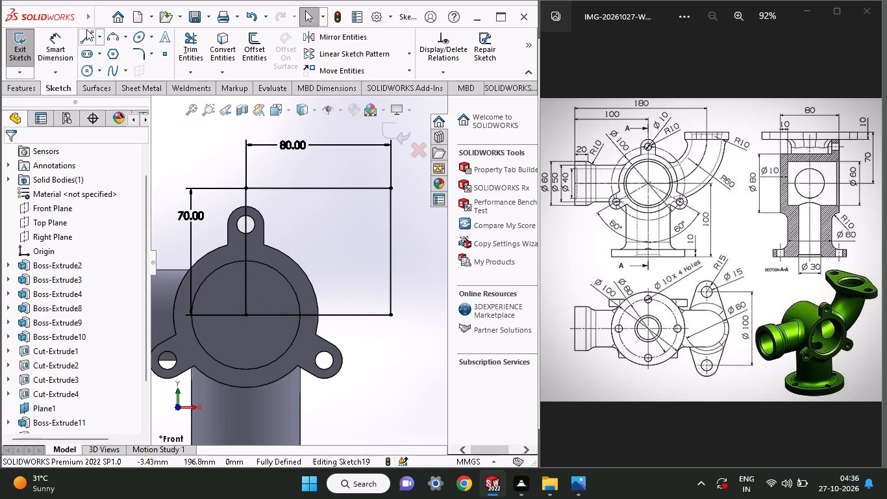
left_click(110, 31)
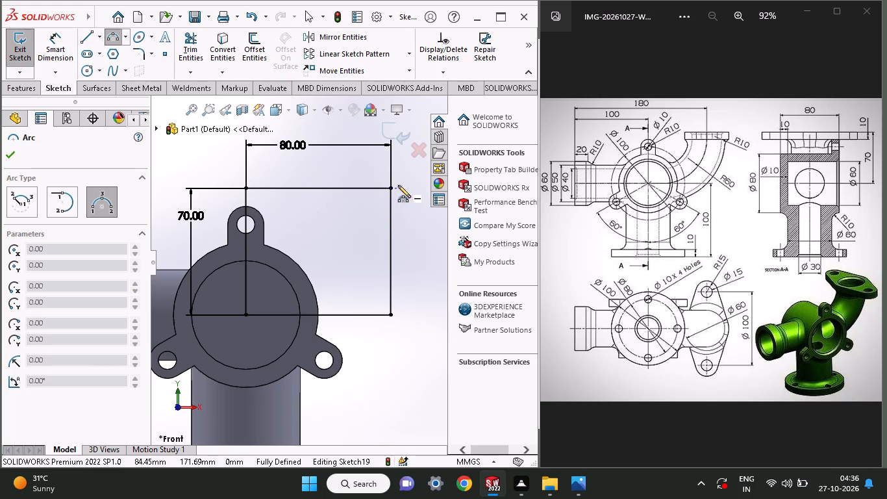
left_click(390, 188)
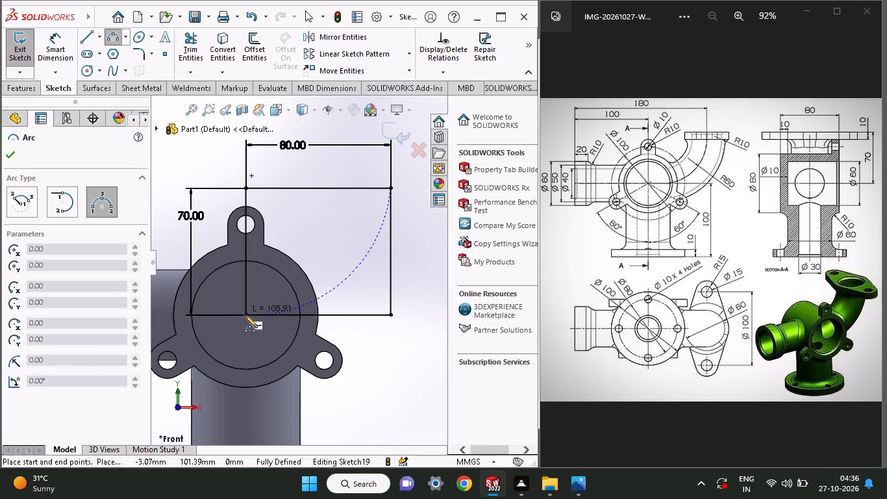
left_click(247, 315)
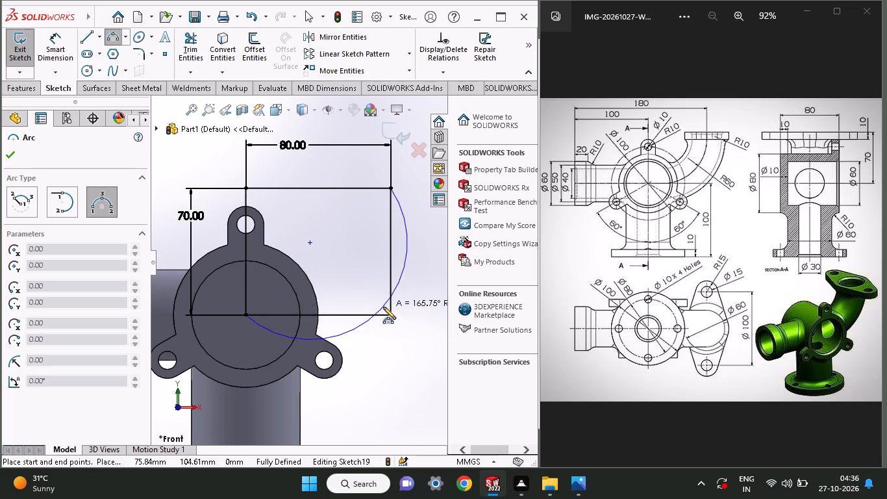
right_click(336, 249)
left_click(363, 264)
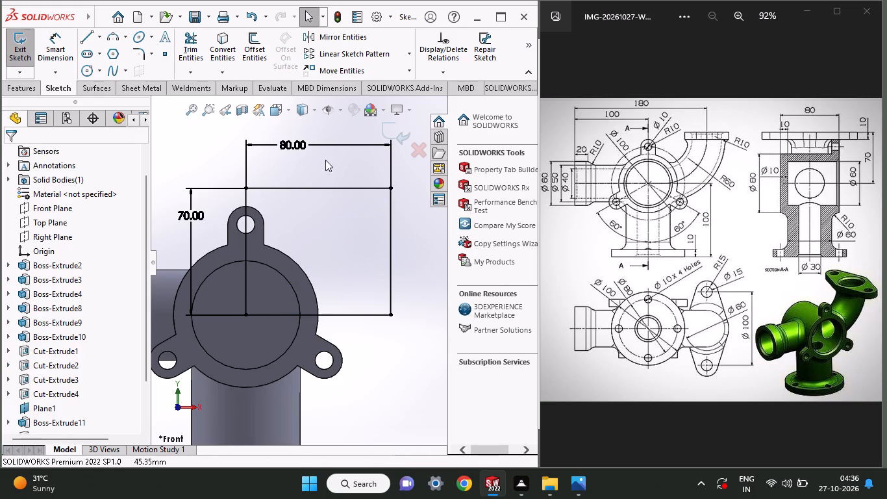
Apply a 60 mm sketch fillet to the corner between the lower horizontal line and the outer vertical line.
left_click(136, 53)
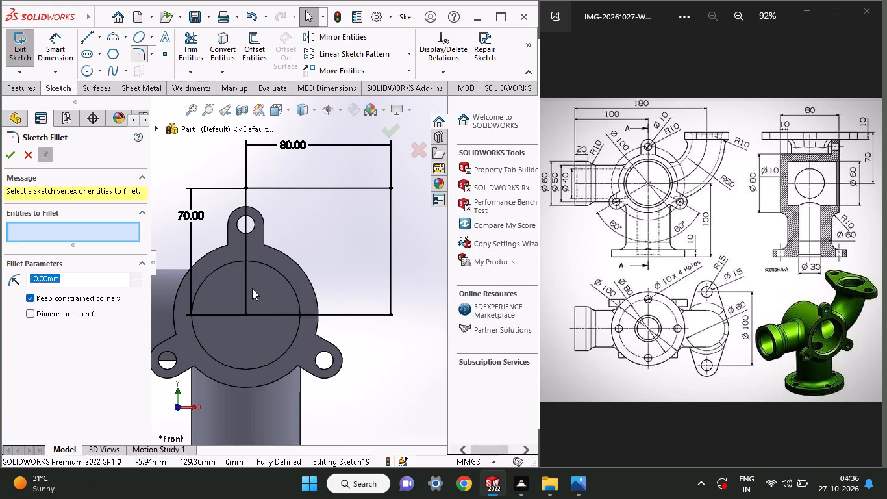
left_click(335, 315)
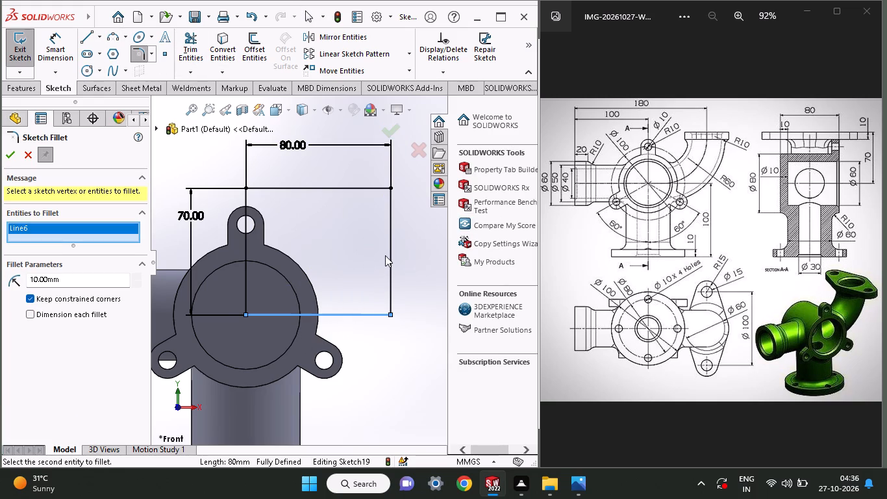
left_click(392, 251)
left_click_drag(80, 272, 38, 276)
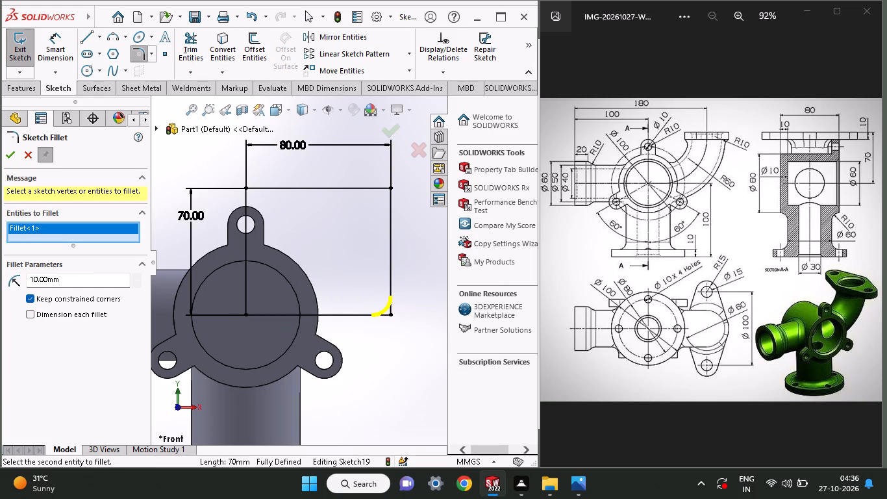
left_click_drag(73, 286, 0, 259)
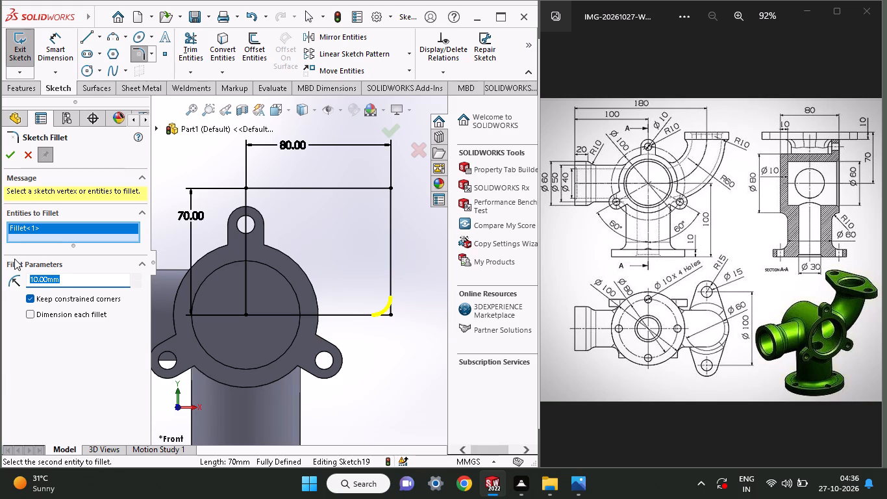
type("60")
key("Return")
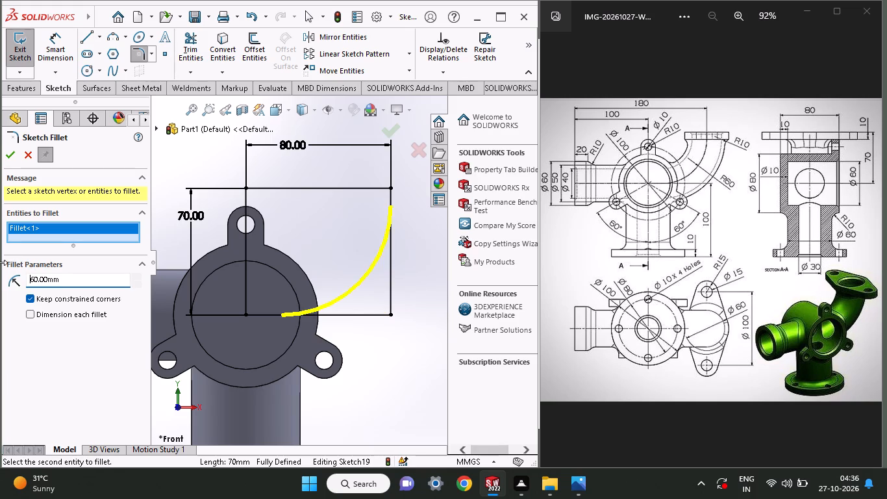
left_click(11, 149)
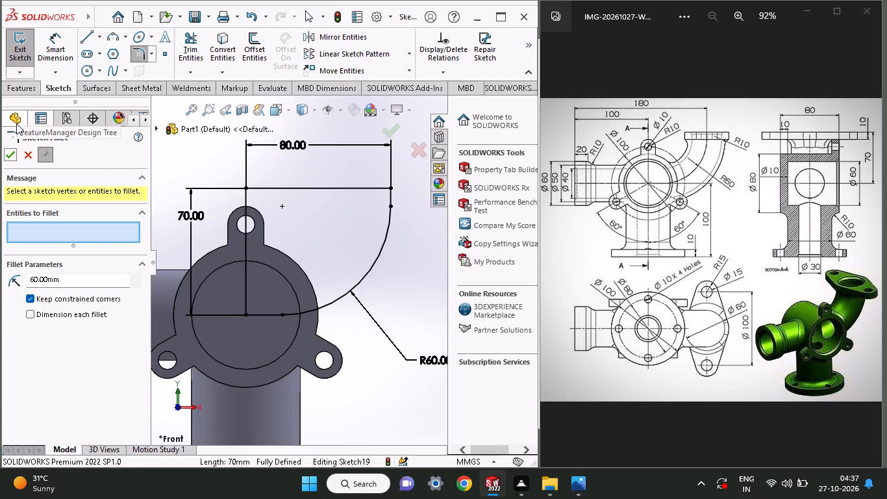
left_click(4, 155)
Trim away the vertical line through the upper lug and the upper horizontal line, leaving the curved branch path.
left_click(185, 36)
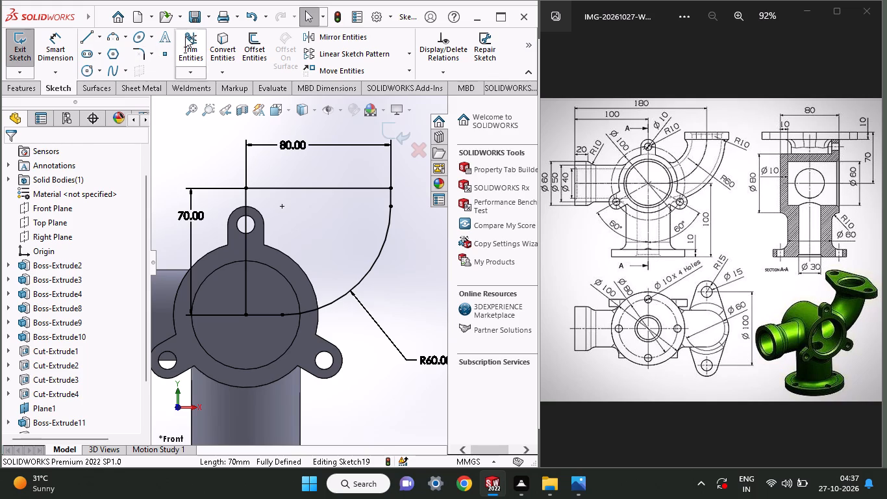
left_click_drag(290, 277, 237, 275)
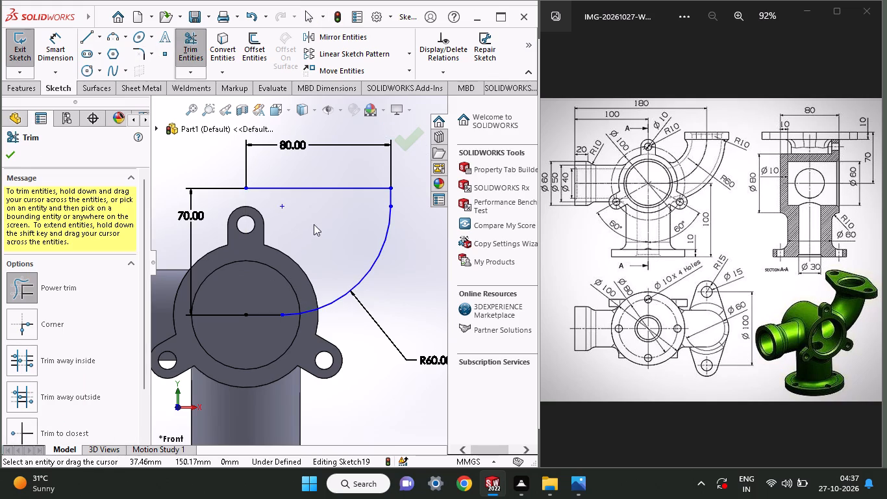
left_click_drag(314, 224, 314, 170)
middle_click(319, 218)
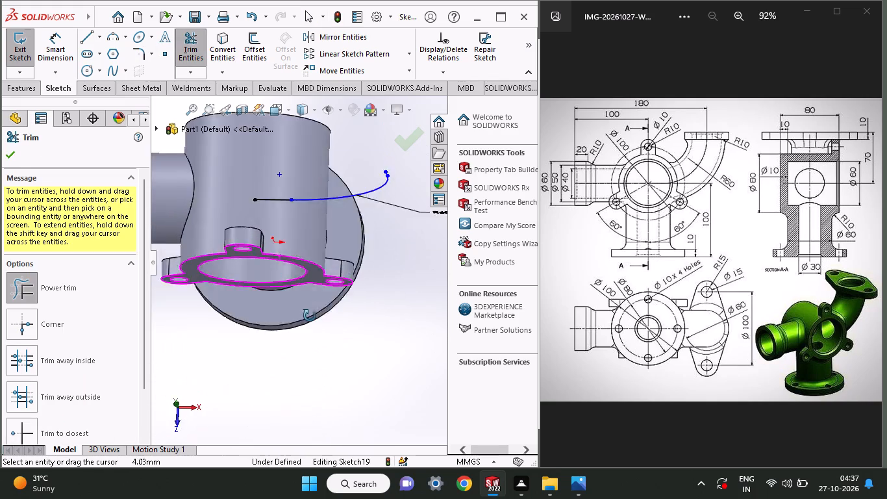
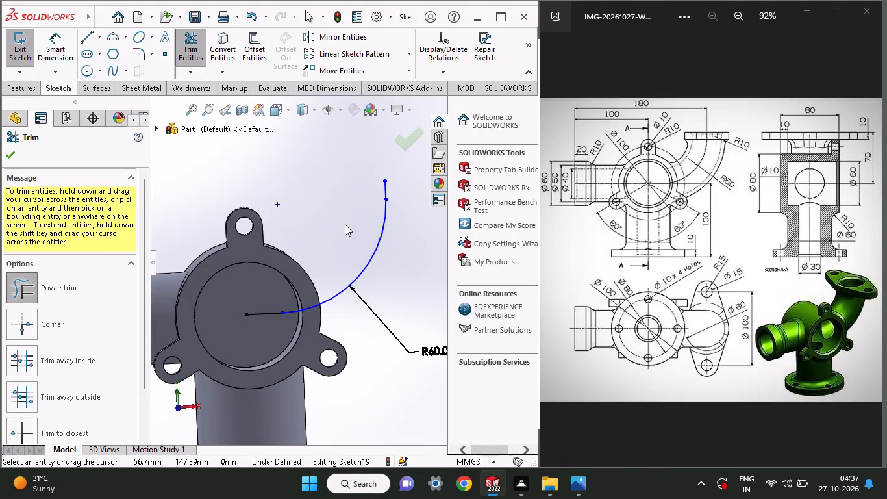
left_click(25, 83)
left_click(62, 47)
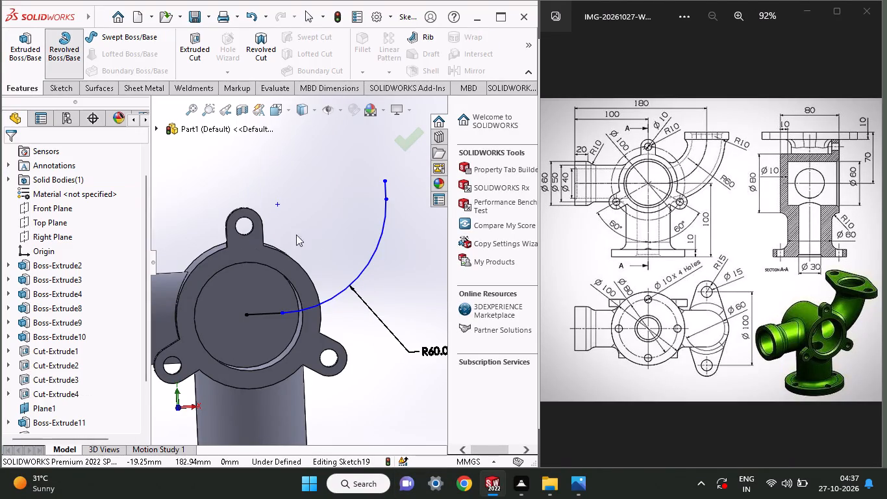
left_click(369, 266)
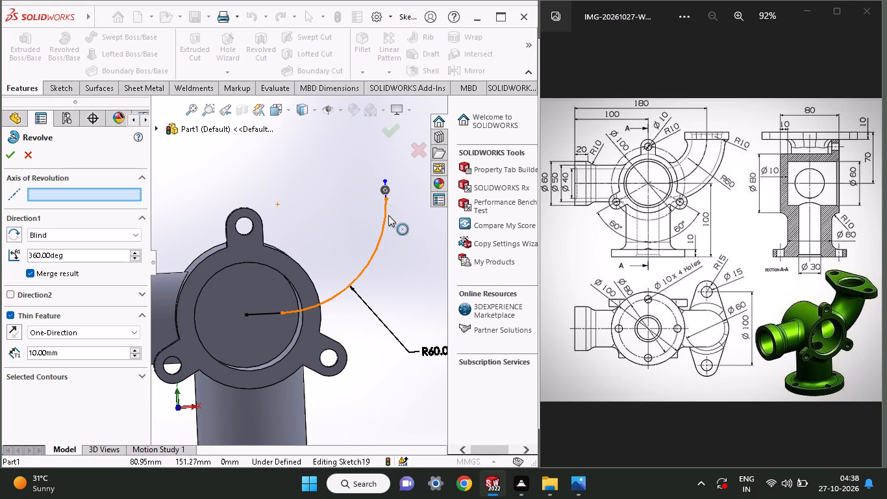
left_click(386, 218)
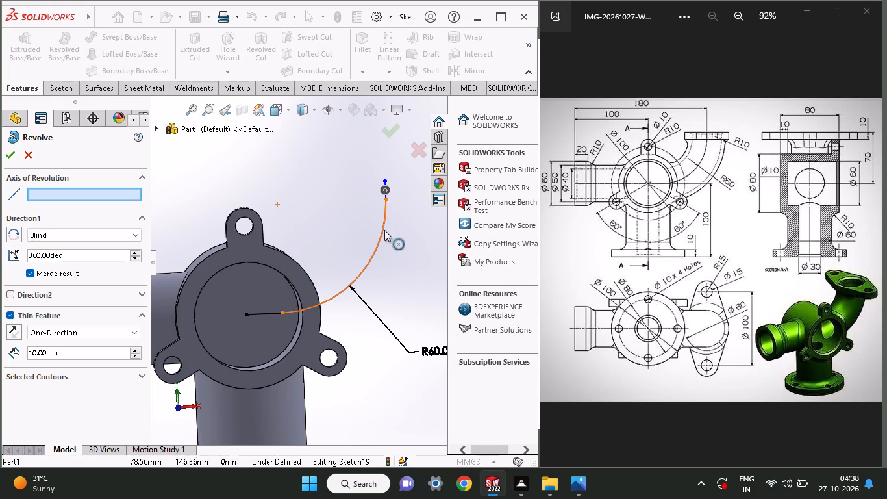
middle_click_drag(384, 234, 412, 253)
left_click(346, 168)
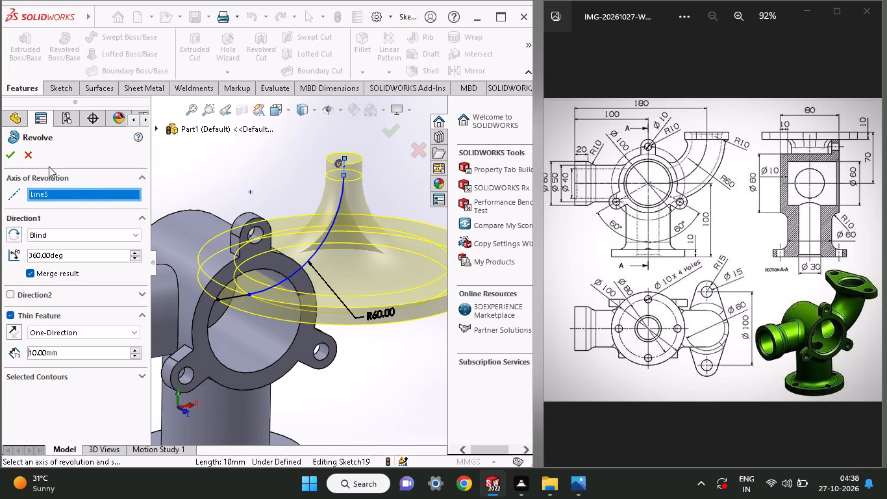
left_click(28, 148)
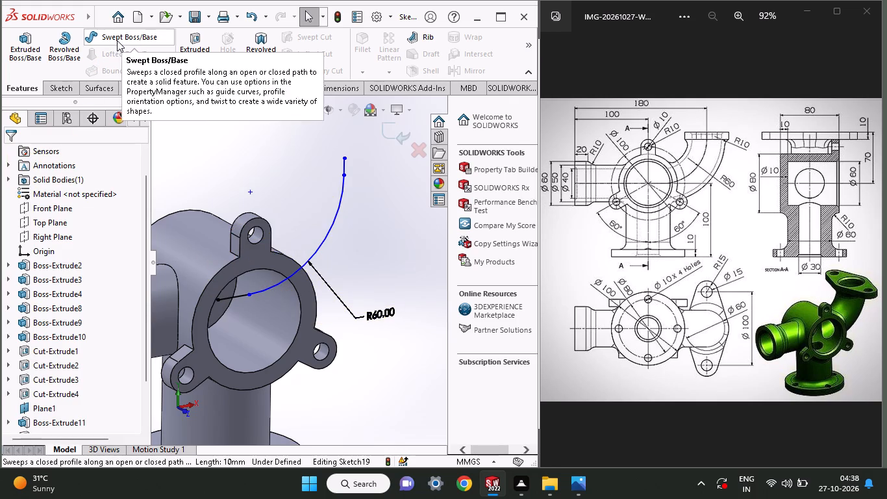
Sweep a circular profile along the R60 curved branch path, trying a 60 mm diameter and replacing it with 30 mm.
left_click(117, 40)
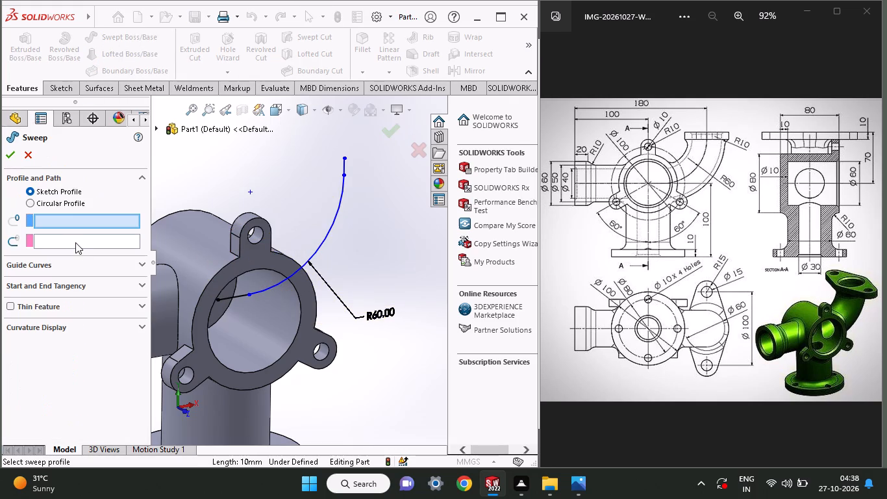
left_click(75, 234)
left_click(71, 198)
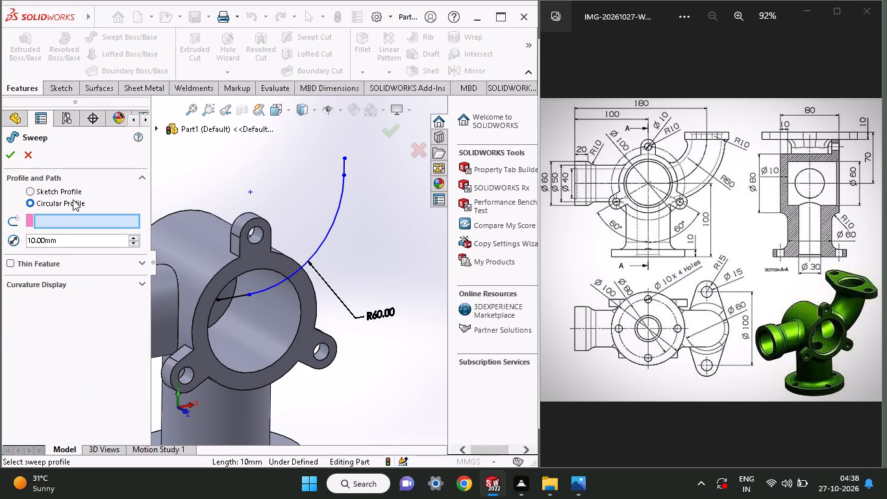
left_click(298, 270)
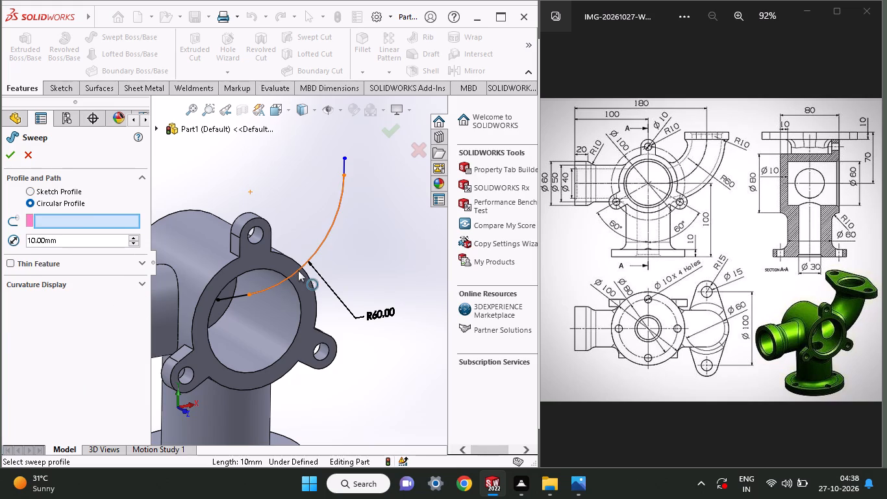
middle_click_drag(366, 242, 353, 255)
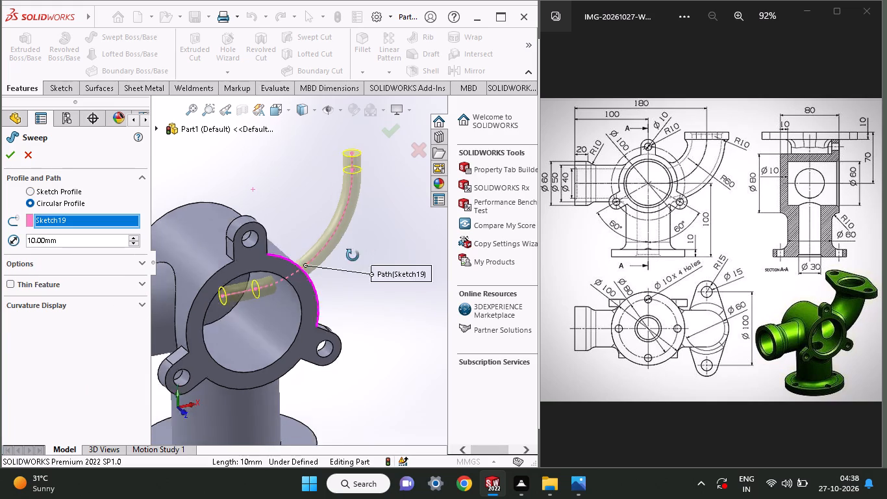
middle_click_drag(353, 255, 332, 274)
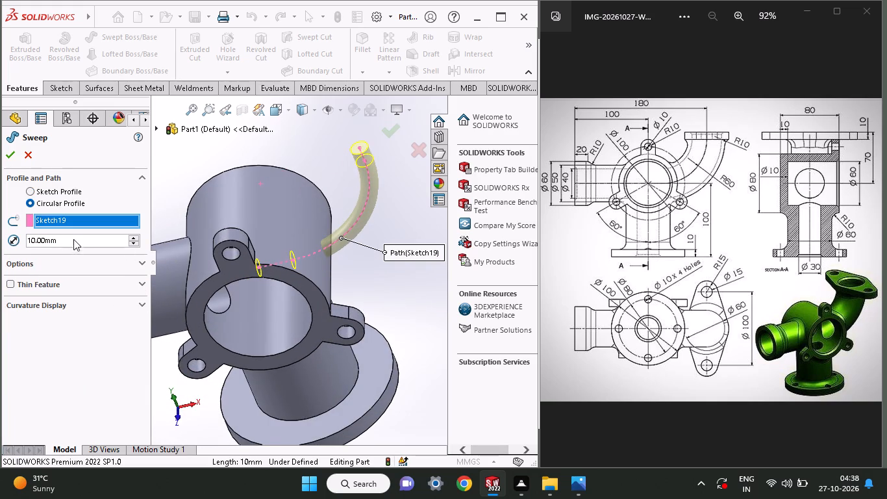
left_click_drag(70, 235, 19, 251)
left_click_drag(77, 243, 25, 248)
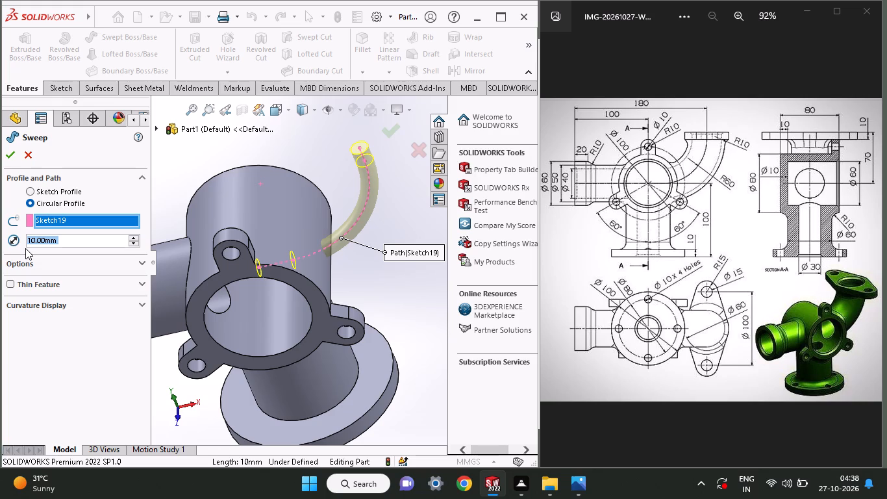
type("60")
key("Return")
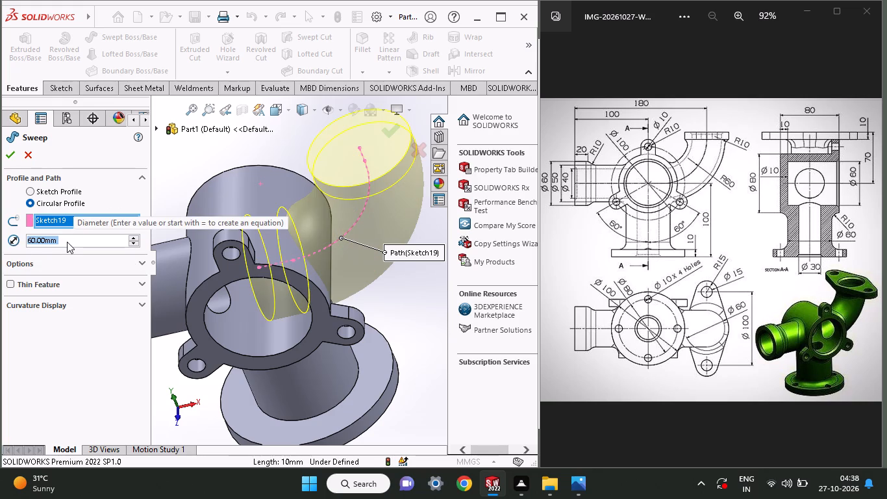
key("3")
key("0")
key("Return")
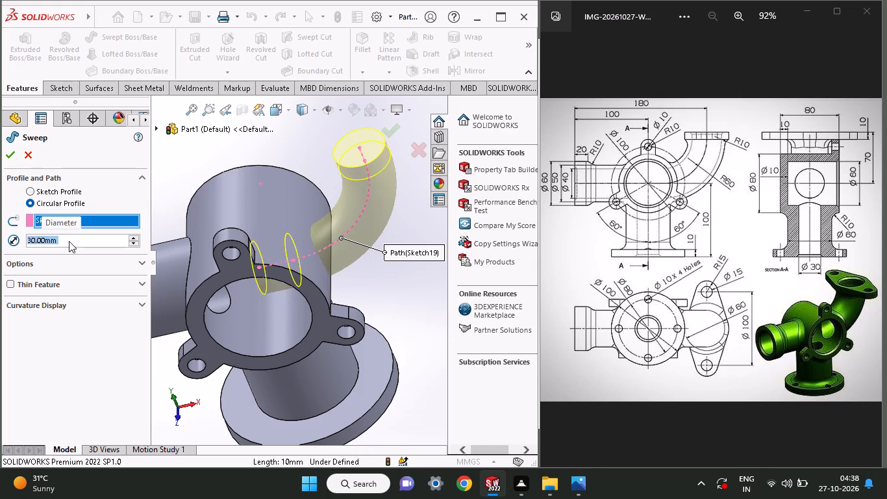
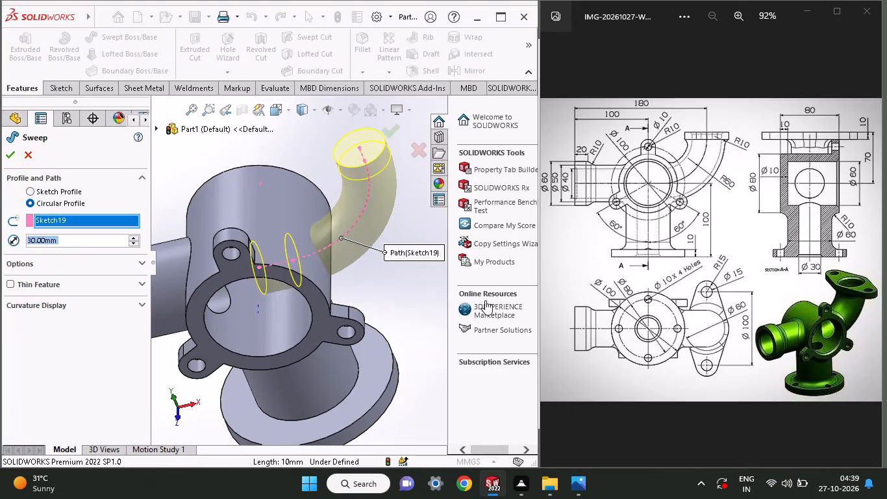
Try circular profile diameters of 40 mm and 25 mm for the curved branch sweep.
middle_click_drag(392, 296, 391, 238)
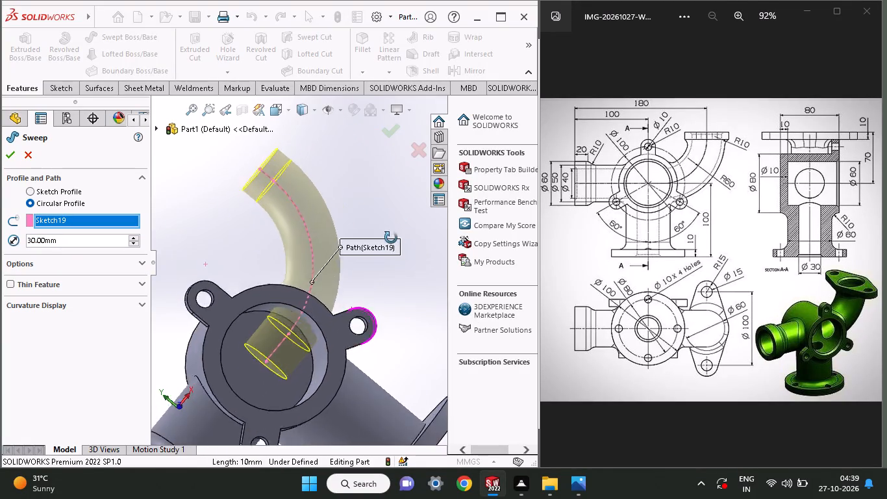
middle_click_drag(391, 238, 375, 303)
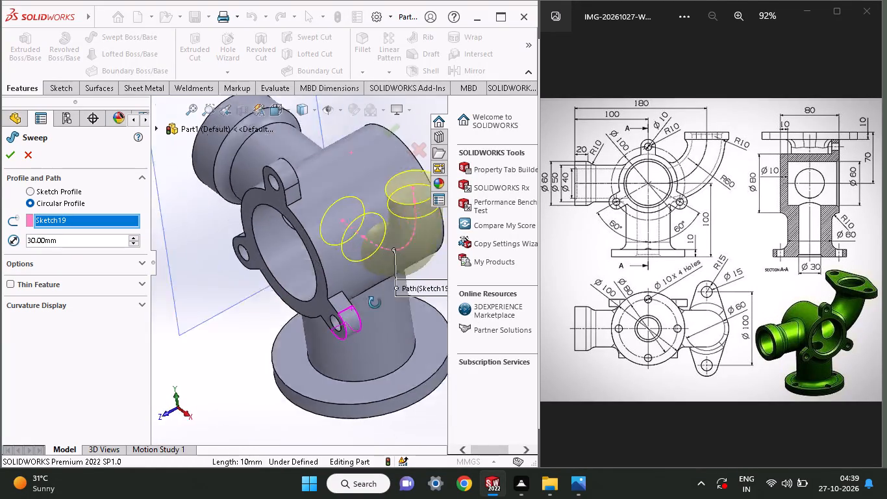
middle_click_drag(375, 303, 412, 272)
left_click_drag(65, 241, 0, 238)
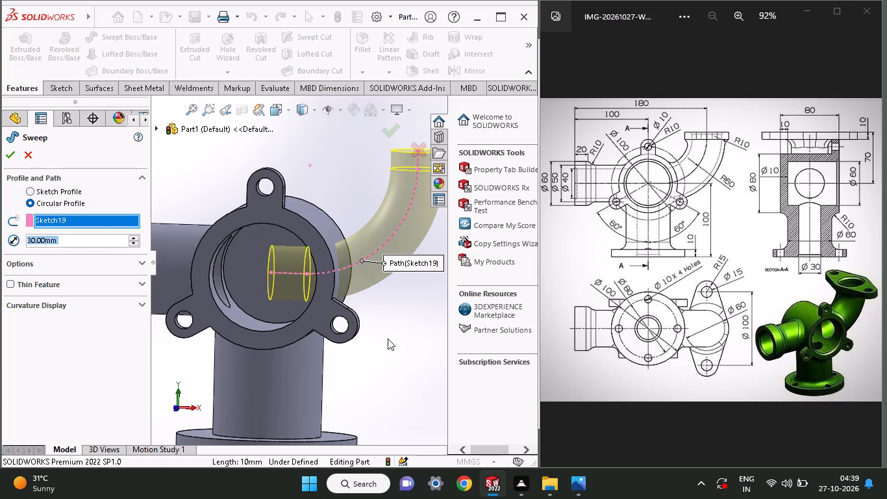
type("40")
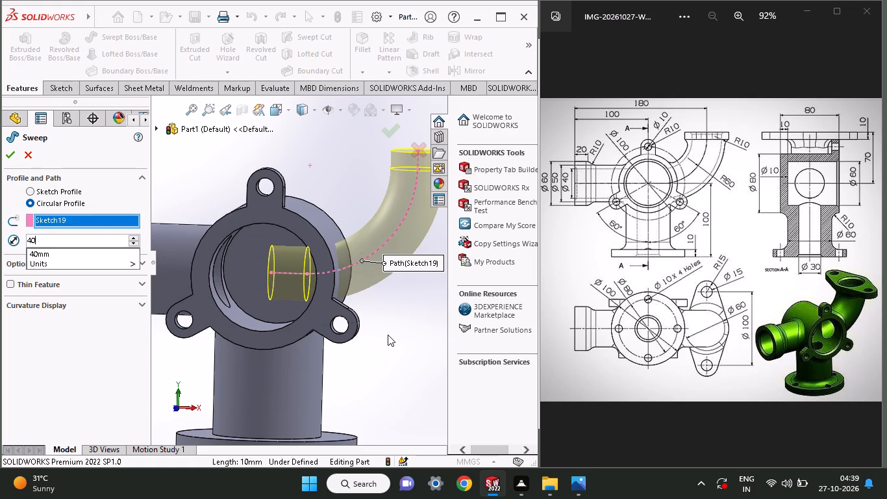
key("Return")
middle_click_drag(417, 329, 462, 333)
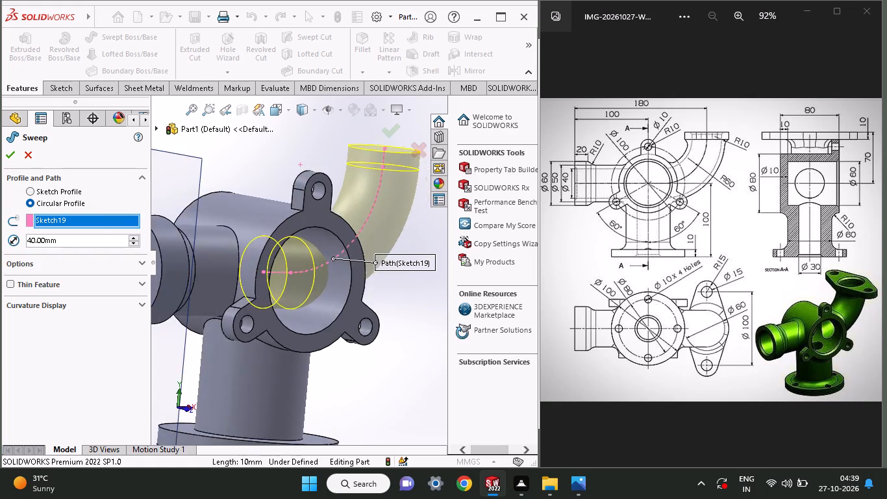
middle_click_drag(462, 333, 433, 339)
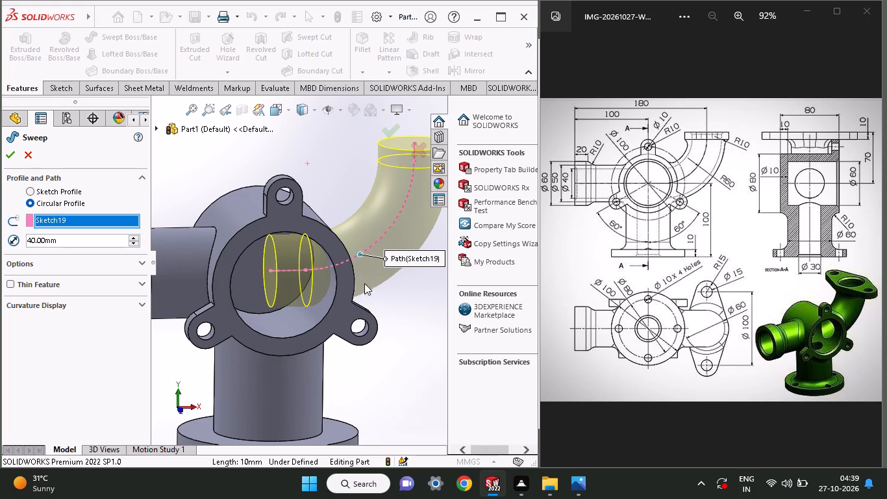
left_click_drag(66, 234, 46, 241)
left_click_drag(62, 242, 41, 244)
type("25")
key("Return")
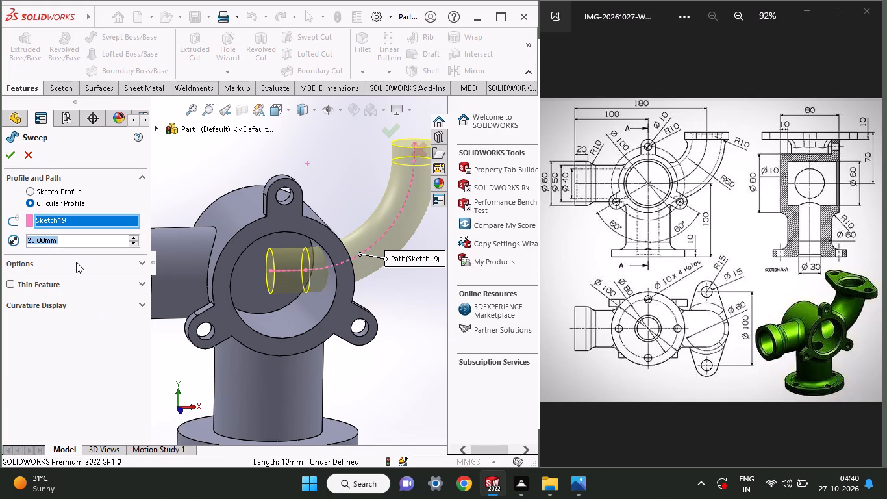
Set the circular profile diameter to 50 mm and complete the sweep of the curved branch.
type("50")
key("Return")
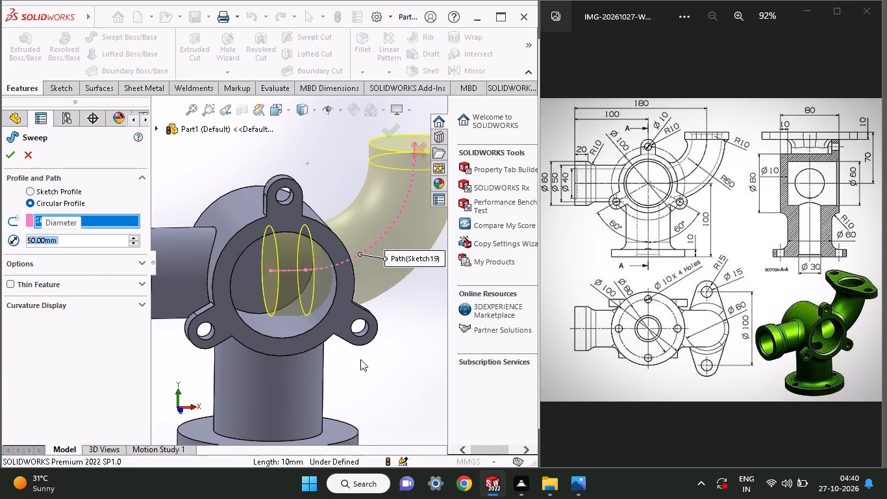
middle_click_drag(401, 360, 385, 285)
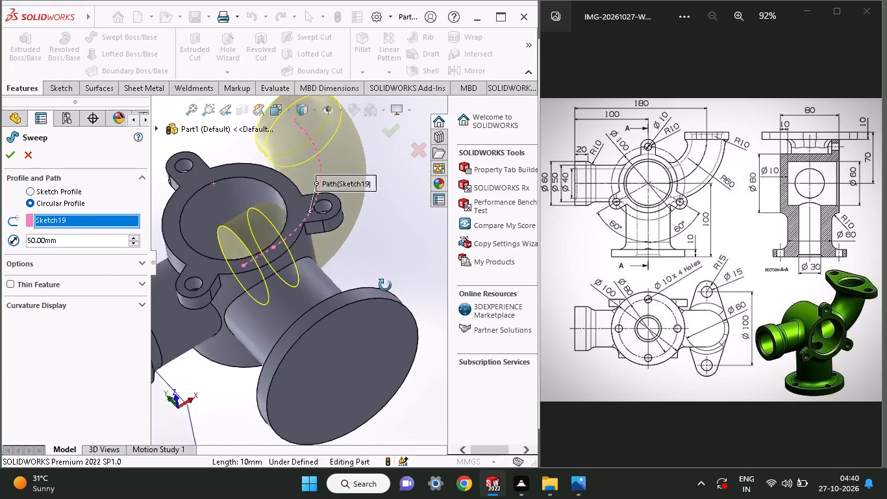
middle_click_drag(385, 285, 378, 389)
left_click(10, 156)
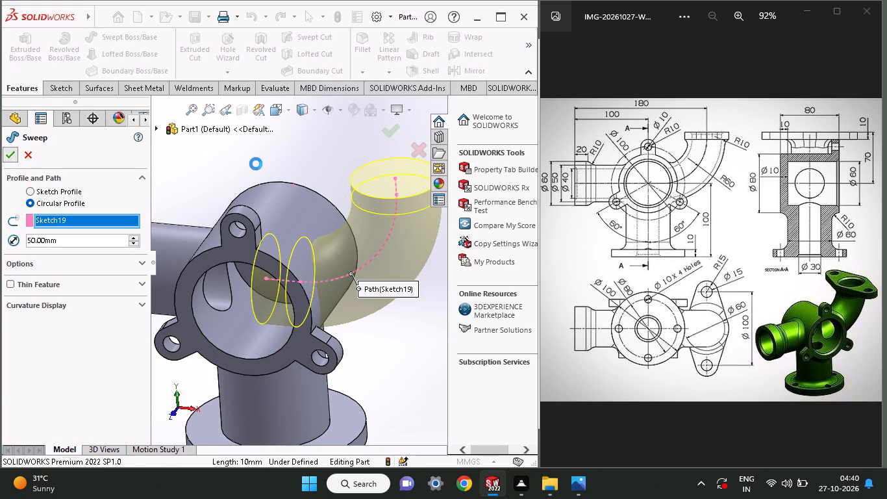
Open a sketch on the curved branch's end face and draw a concentric circle about 68 mm in diameter.
middle_click_drag(256, 164, 295, 177)
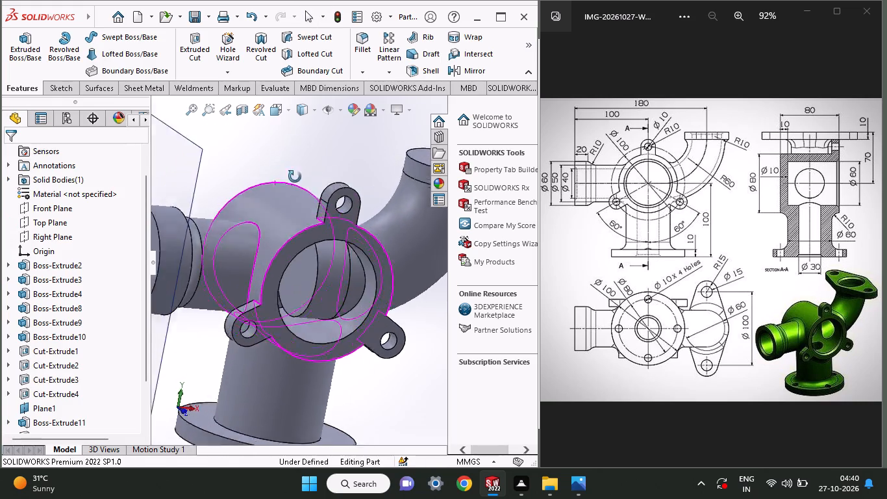
middle_click_drag(295, 177, 219, 204)
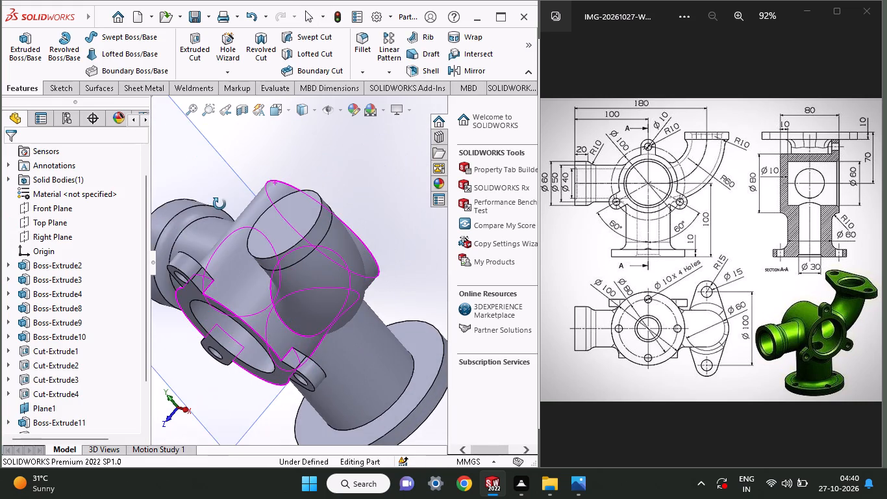
middle_click_drag(219, 204, 221, 205)
middle_click_drag(327, 167, 373, 207)
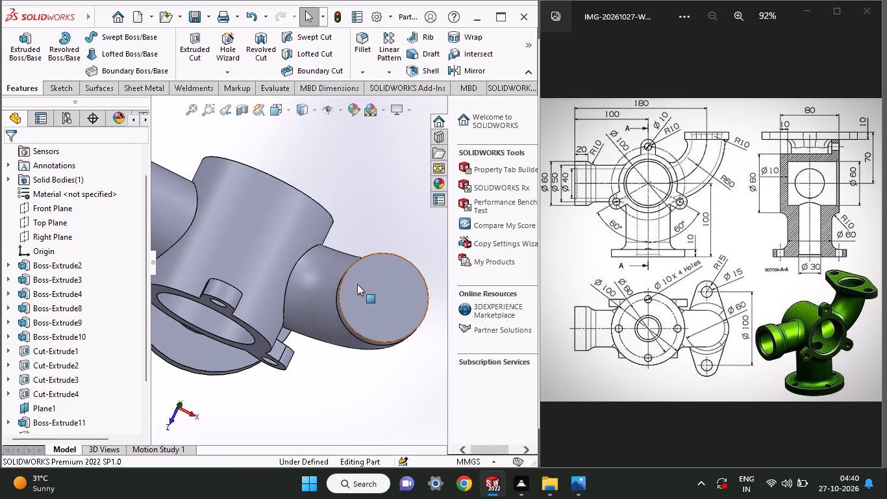
left_click(395, 298)
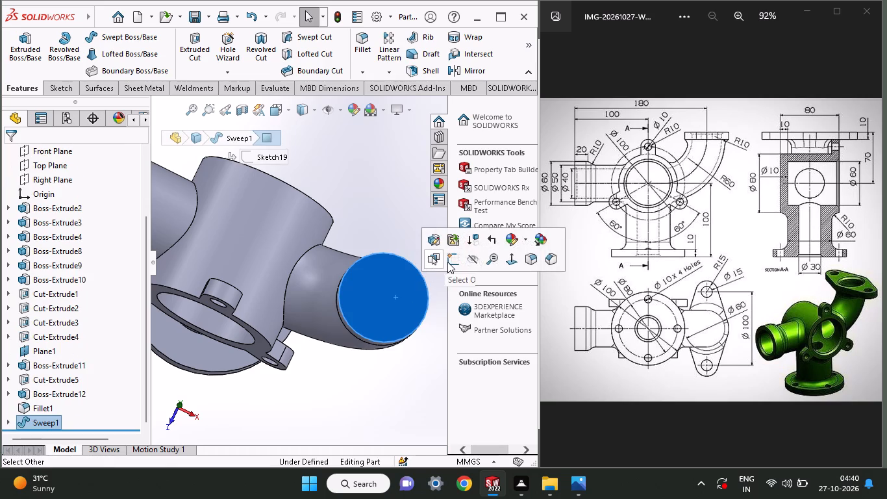
left_click(452, 262)
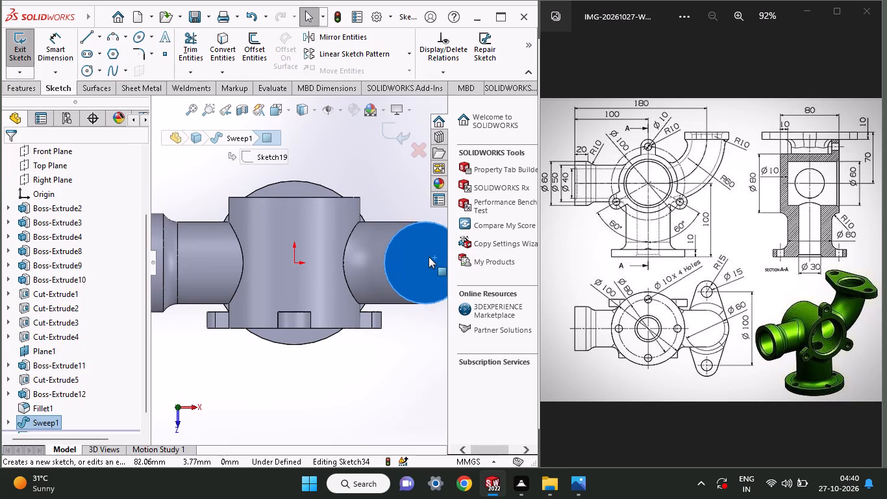
scroll(429, 257, "up", 2, "ctrl")
scroll(429, 257, "down", 1, "ctrl")
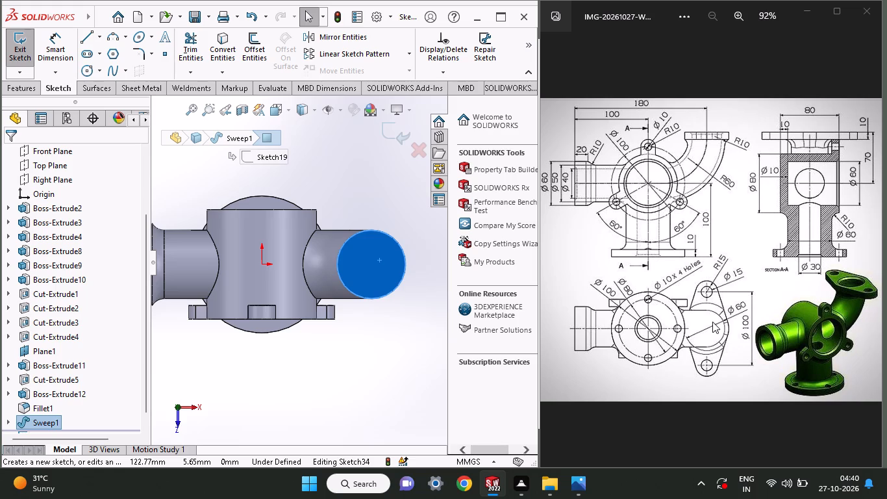
left_click(90, 72)
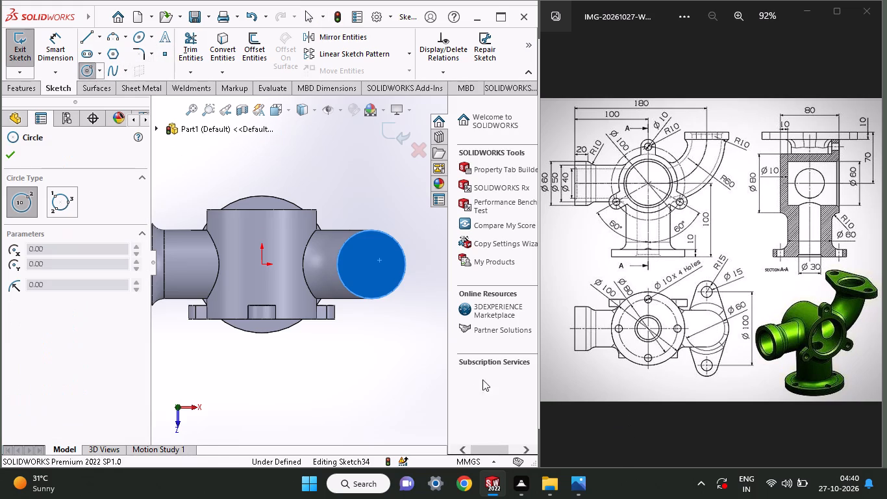
left_click(372, 264)
left_click(392, 306)
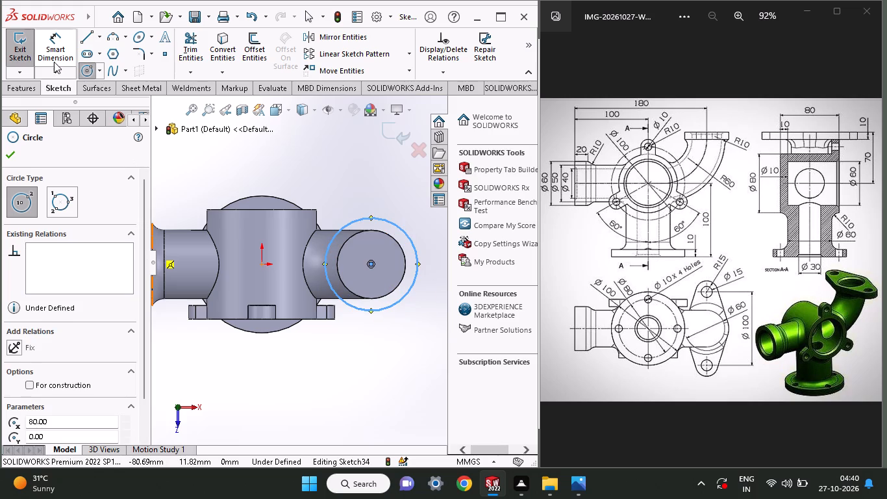
Dimension the circle on the branch's end face to a diameter of 60 mm.
left_click(56, 58)
left_click(351, 224)
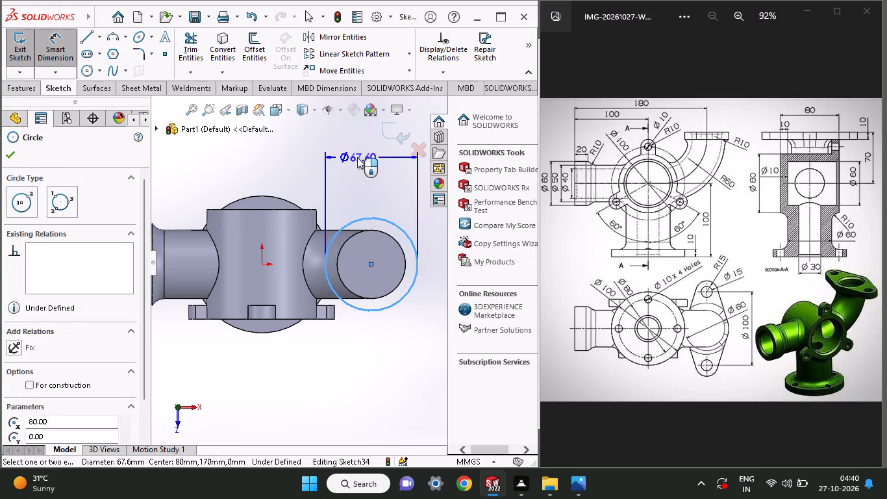
left_click_drag(357, 157, 358, 164)
key("5")
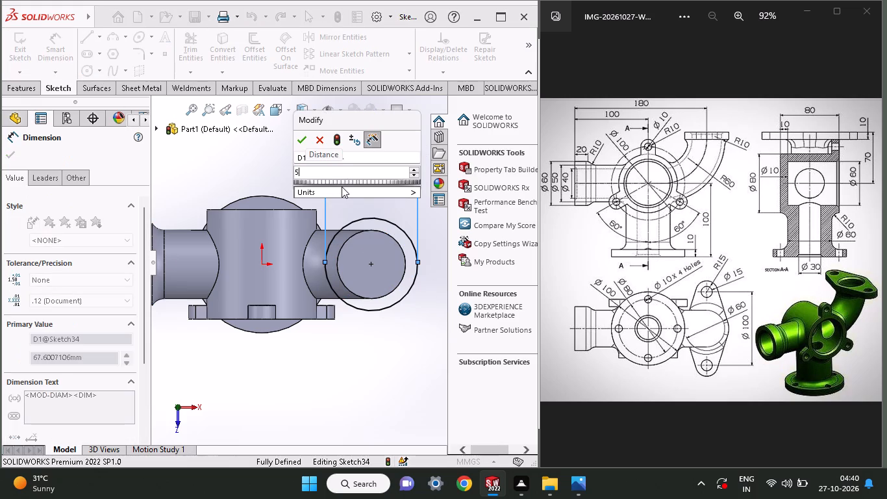
key("BackSpace")
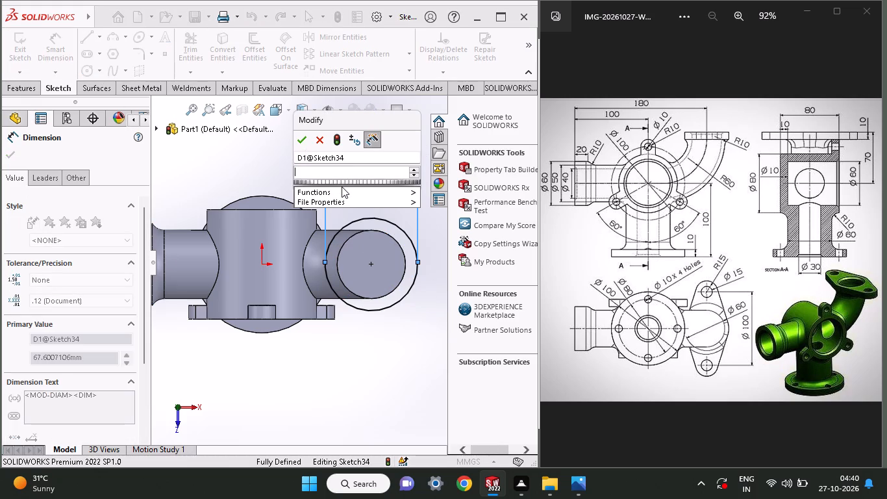
type("60")
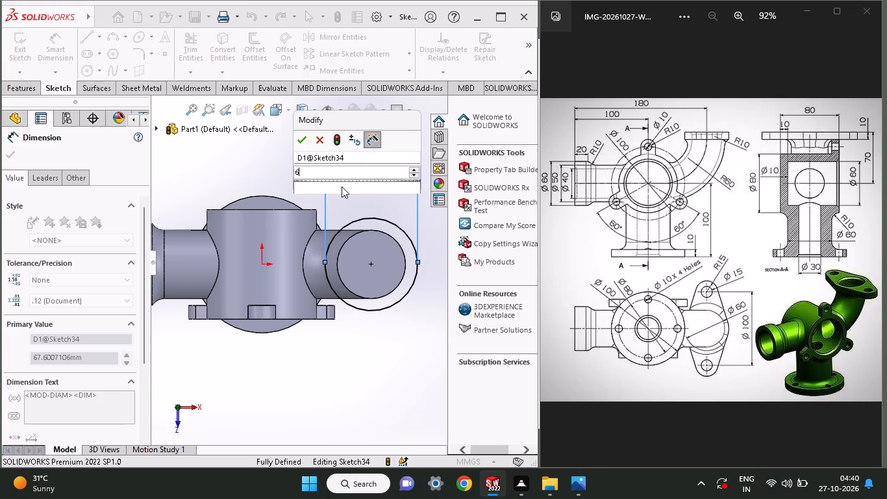
key("Return")
Examine the curved branch's end flange and its dimensions in the reference drawing's views.
middle_click_drag(366, 337, 368, 273)
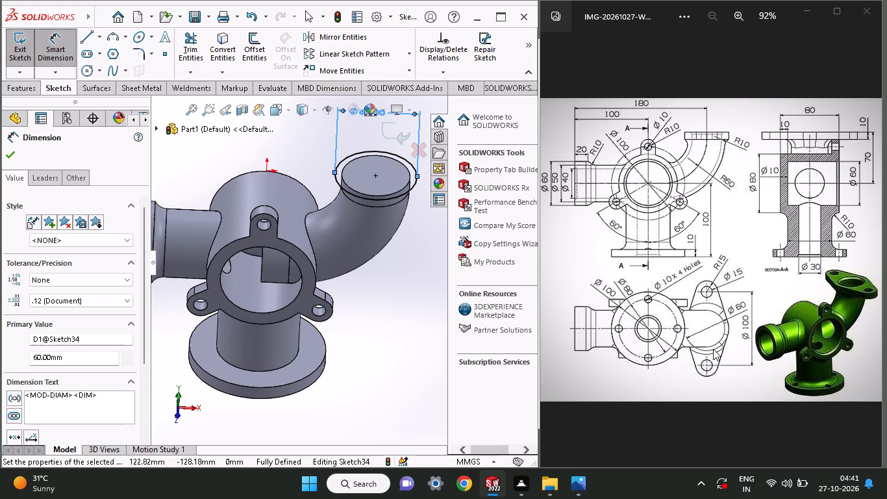
scroll(713, 349, "up", 4, "ctrl")
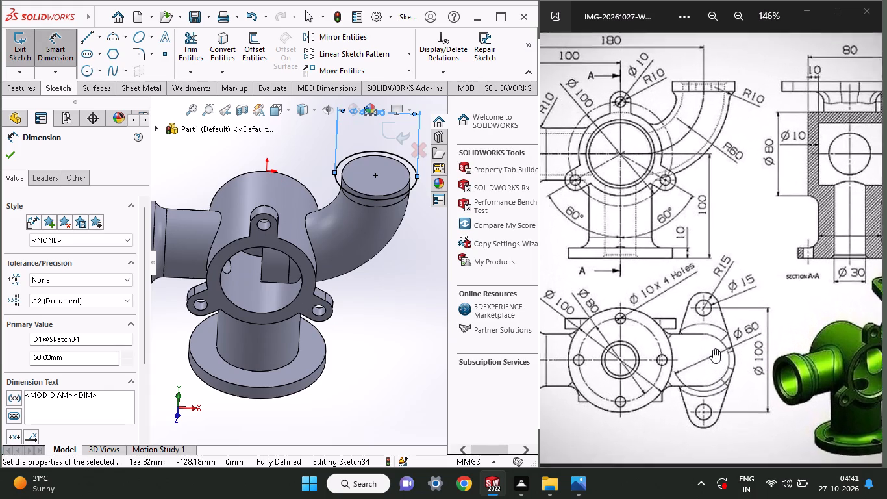
scroll(713, 349, "up", 2, "ctrl")
scroll(713, 349, "down", 1, "ctrl")
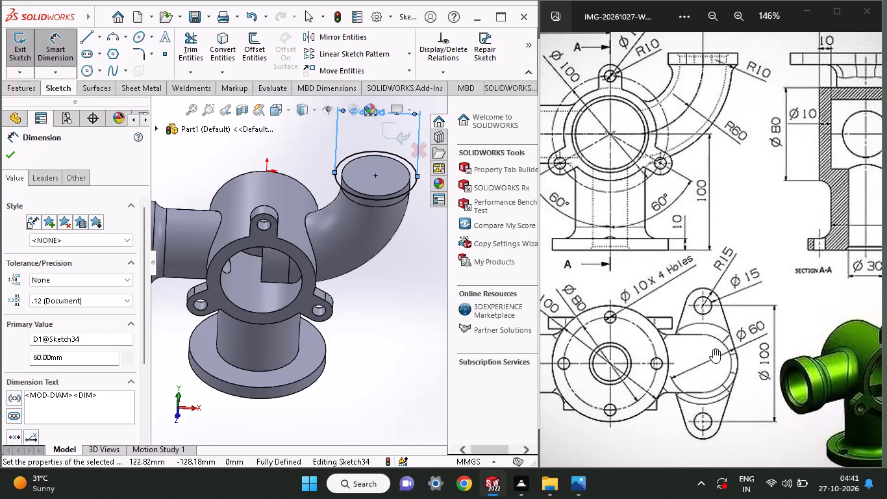
scroll(713, 349, "down", 1, "ctrl")
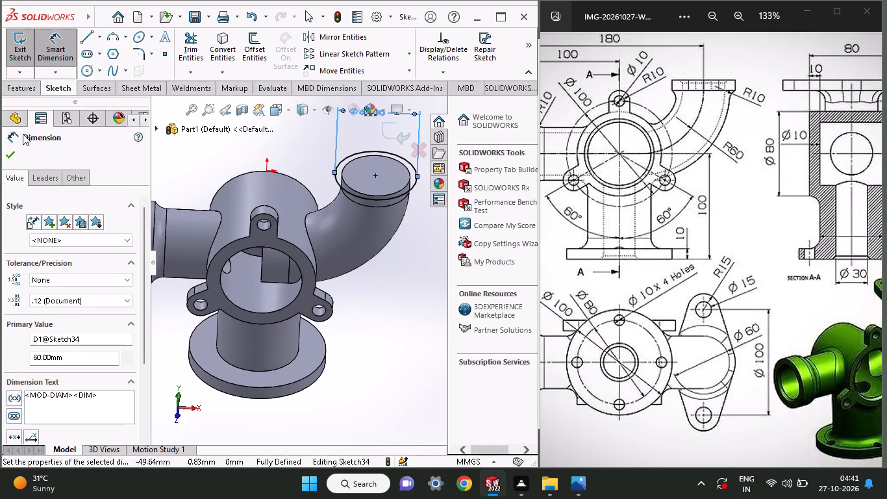
middle_click_drag(768, 168, 808, 170)
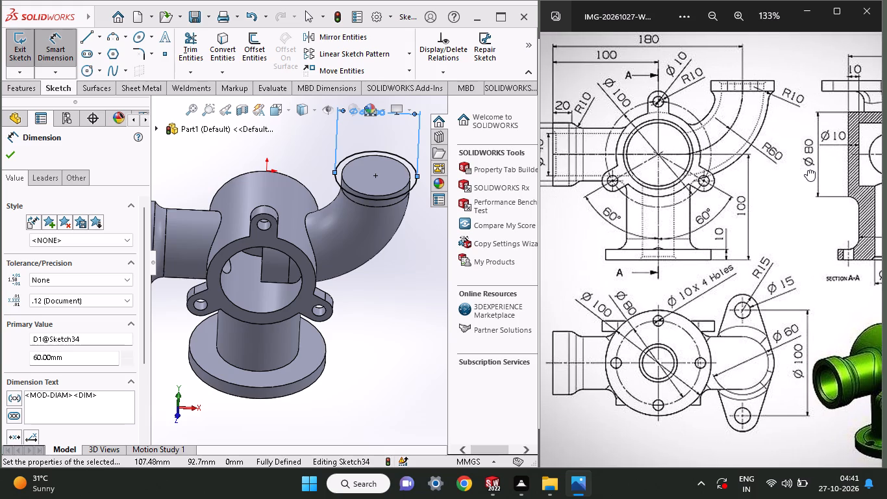
middle_click_drag(808, 170, 665, 175)
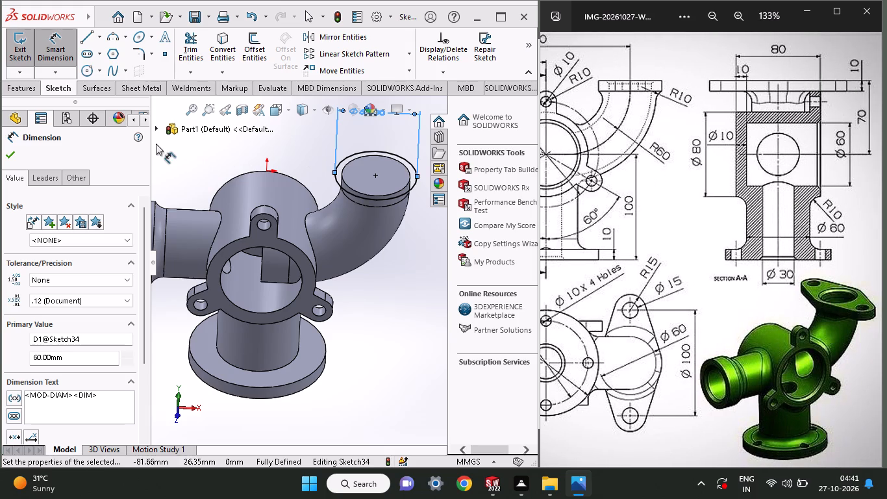
Extrude the 60 mm circle as a blind boss 10 mm deep, reversed back over the branch's end, with the result merged.
left_click(19, 95)
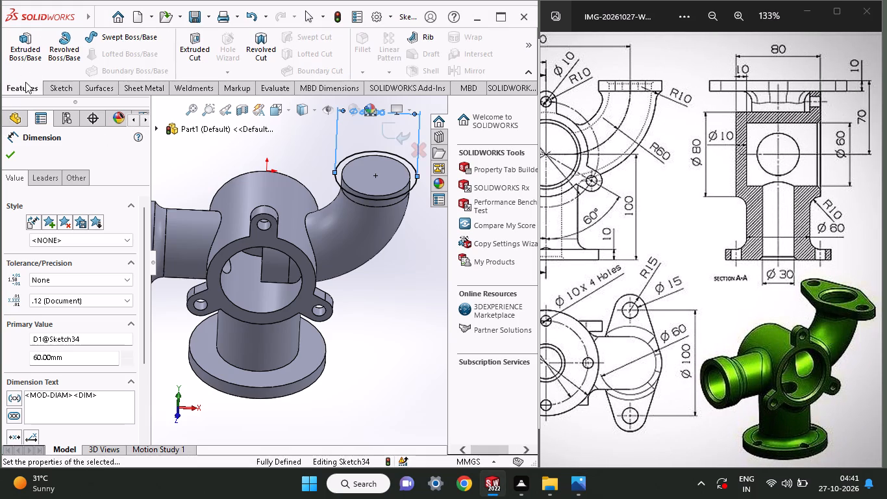
left_click(36, 57)
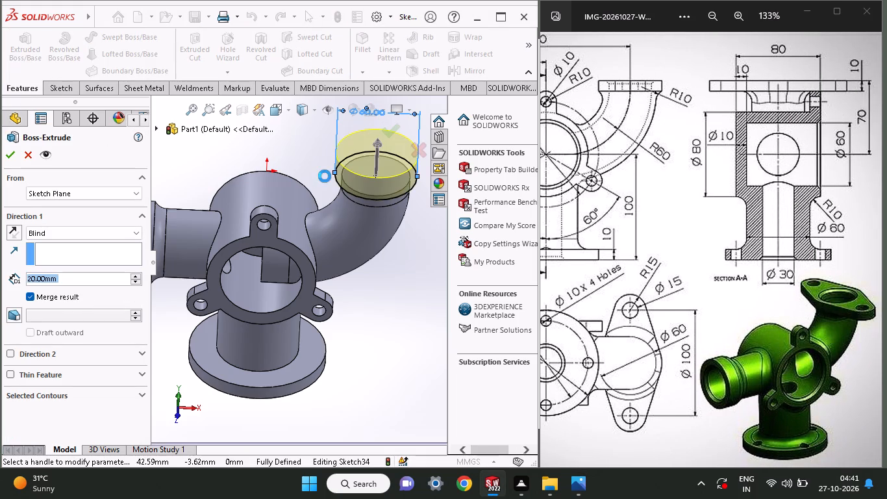
left_click(16, 229)
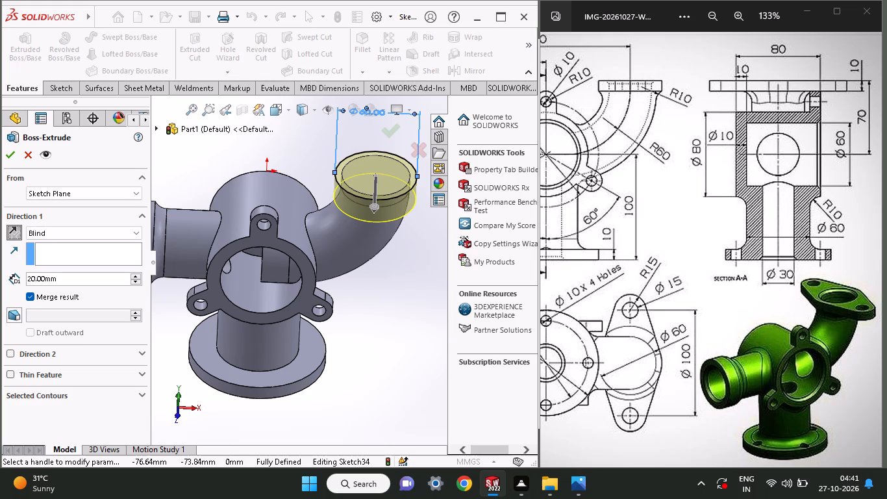
left_click_drag(74, 285, 0, 276)
type("10")
key("Return")
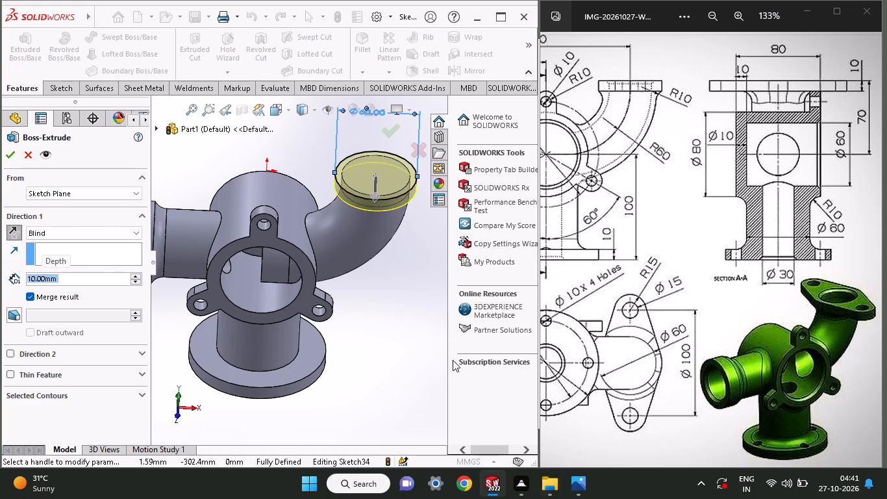
middle_click_drag(408, 298, 412, 239)
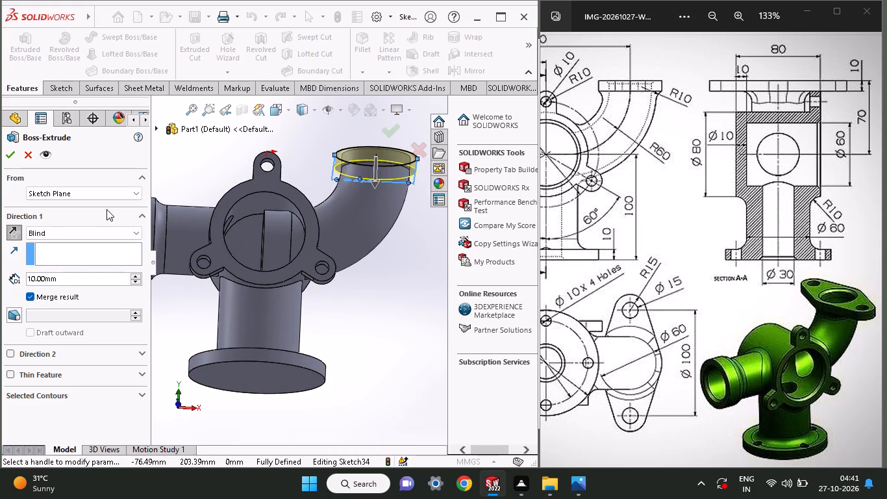
left_click(8, 156)
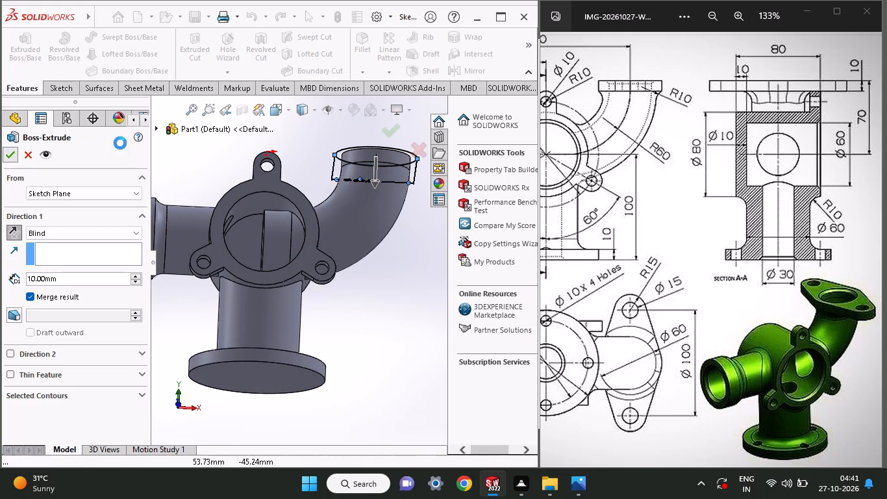
Fillet the edge where the curved branch meets the underside of its 60 mm end collar with a 10 mm radius.
middle_click_drag(329, 156, 303, 184)
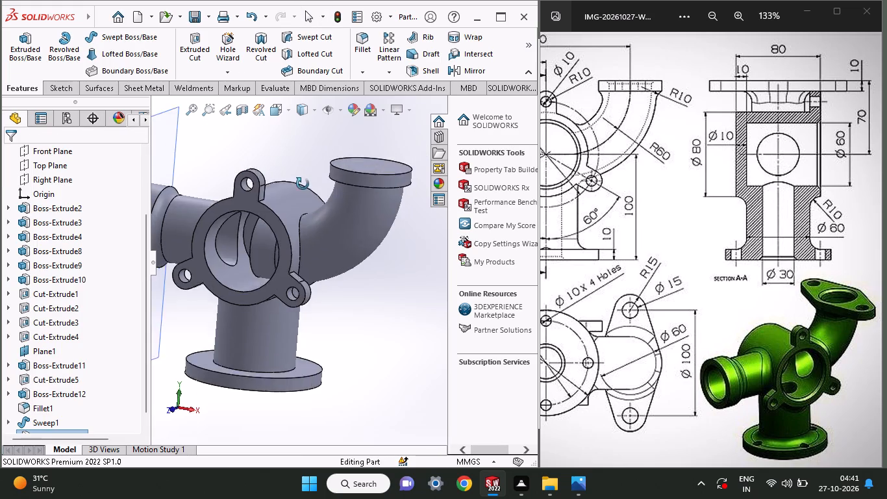
middle_click_drag(303, 184, 325, 207)
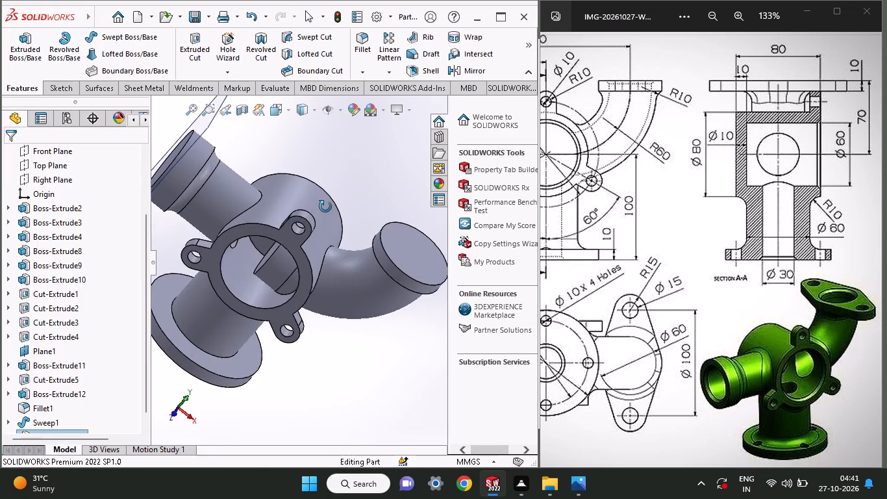
middle_click_drag(325, 207, 340, 169)
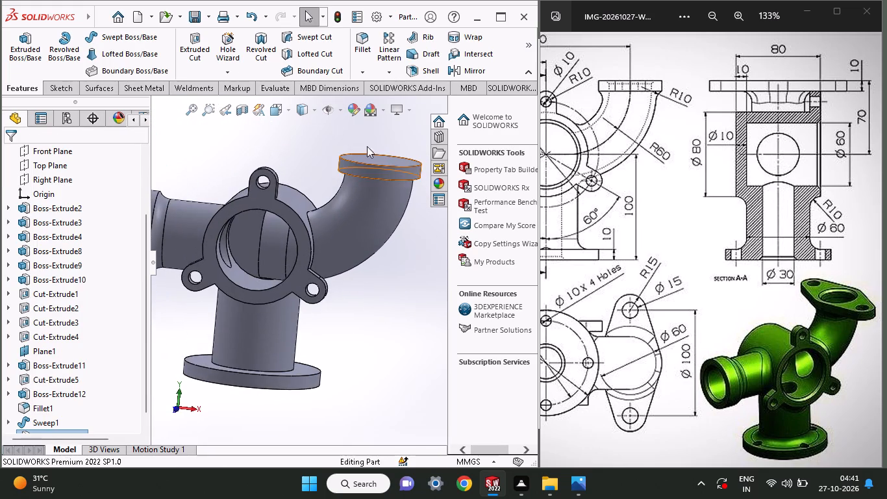
middle_click(721, 172)
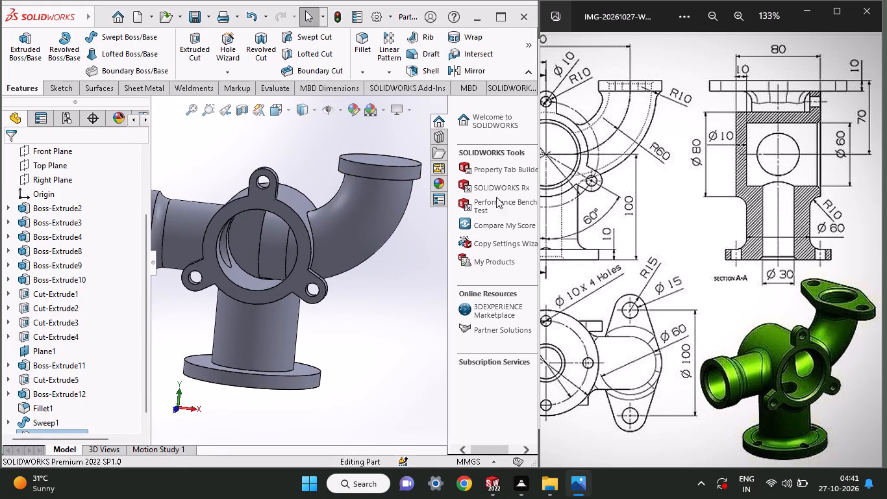
left_click(366, 37)
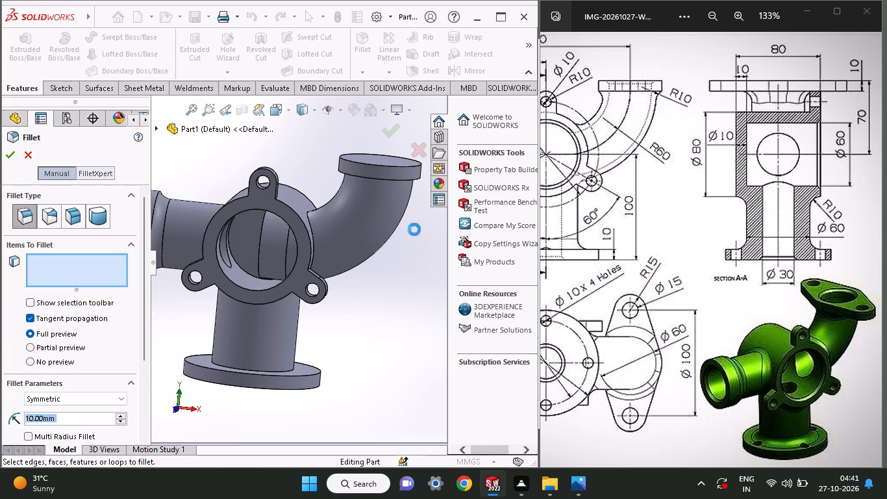
middle_click_drag(414, 229, 421, 179)
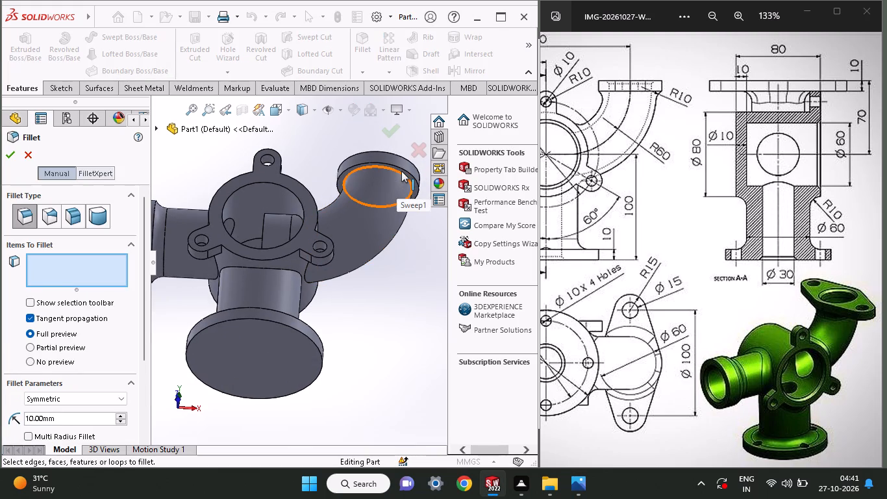
left_click(401, 171)
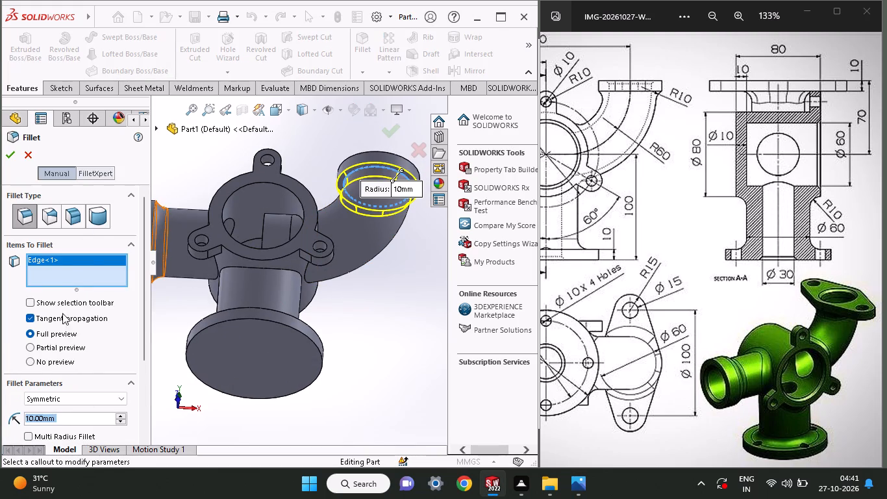
left_click(10, 151)
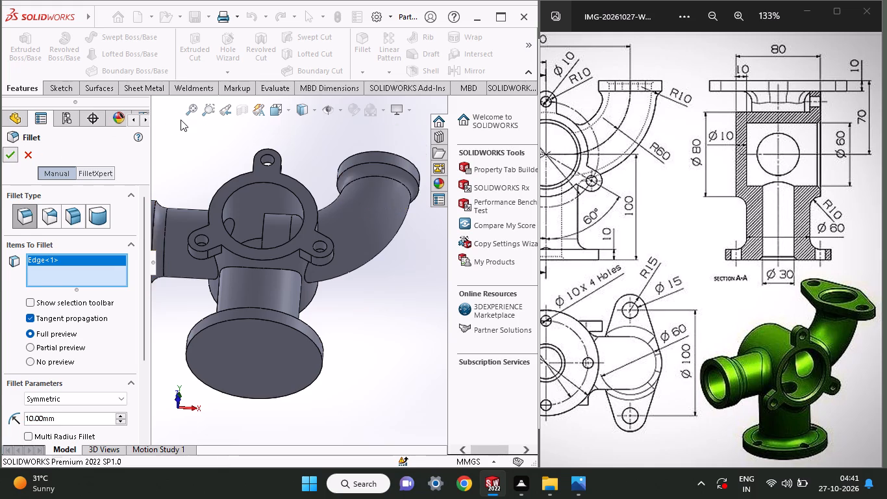
Fillet the edge where the curved branch joins the main cylindrical body with a 10 mm radius.
middle_click_drag(232, 155, 220, 211)
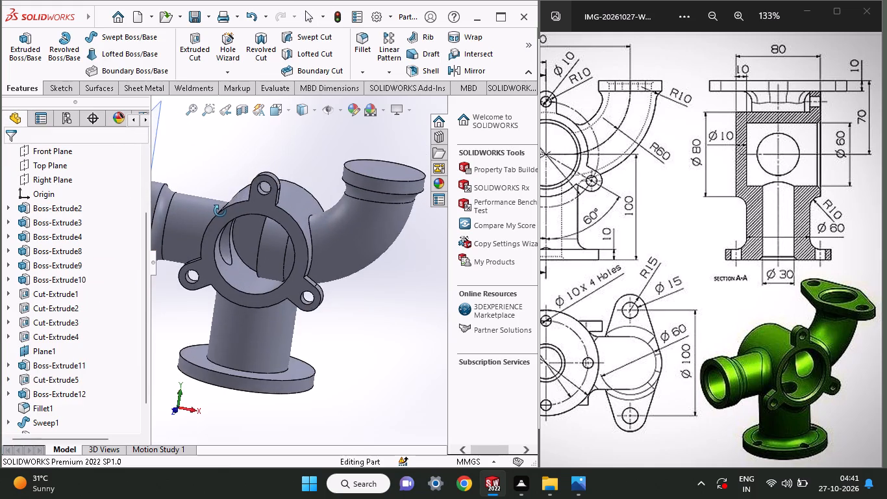
middle_click_drag(220, 211, 218, 190)
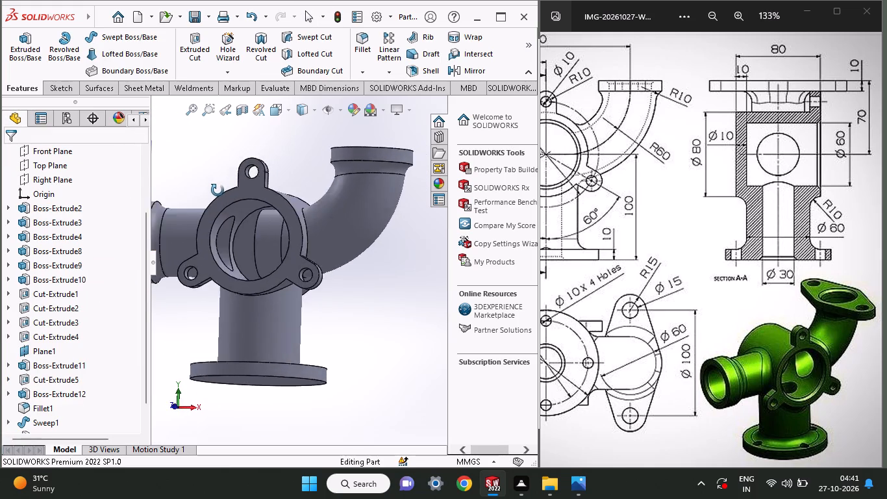
middle_click_drag(218, 190, 194, 175)
middle_click_drag(618, 207, 673, 183)
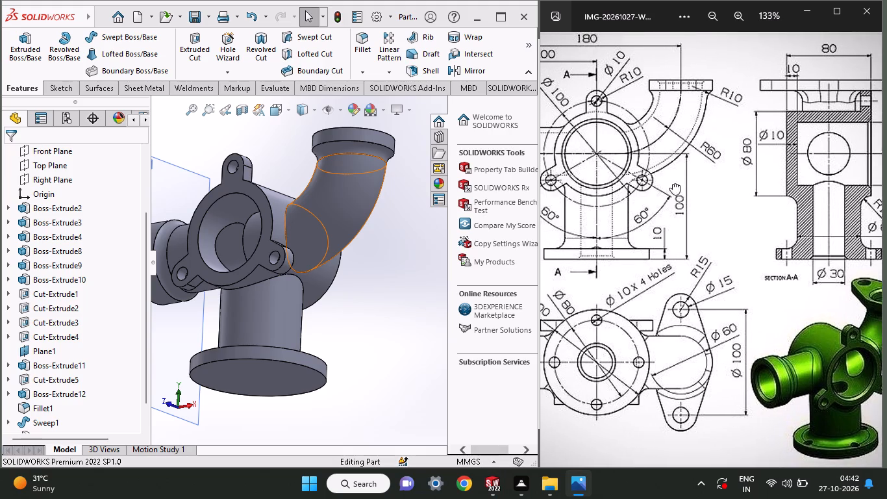
middle_click_drag(673, 183, 734, 157)
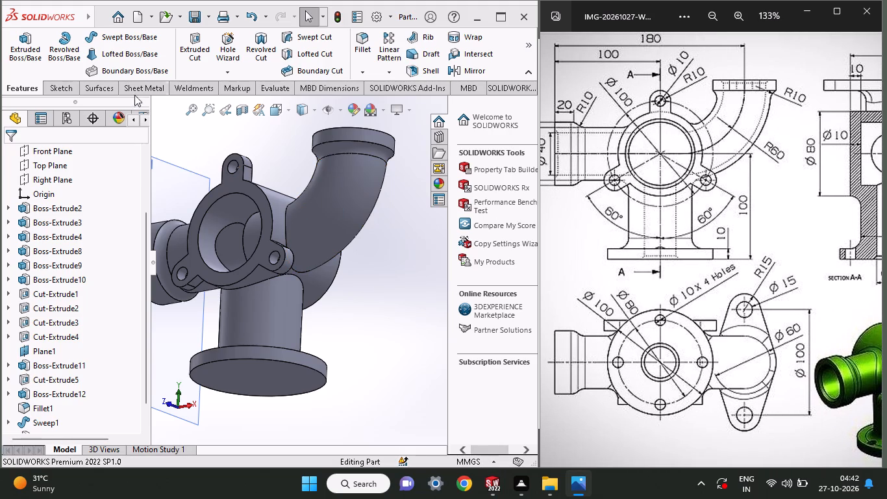
left_click(361, 36)
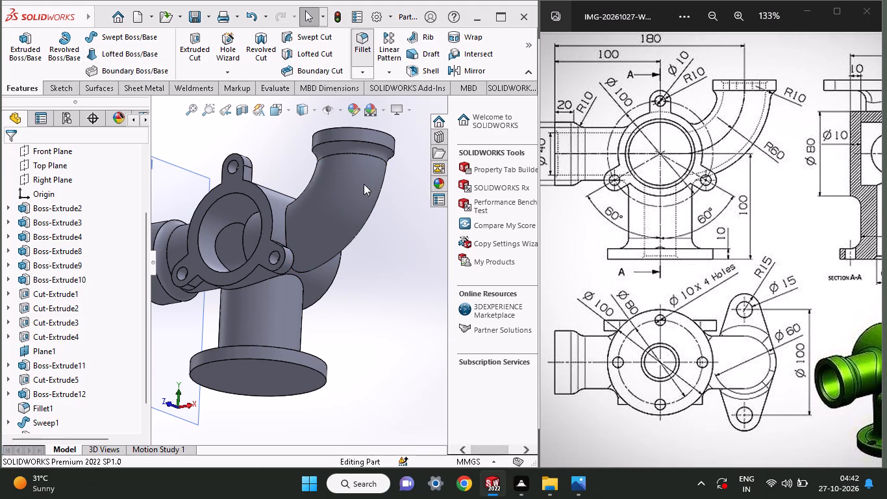
left_click(285, 232)
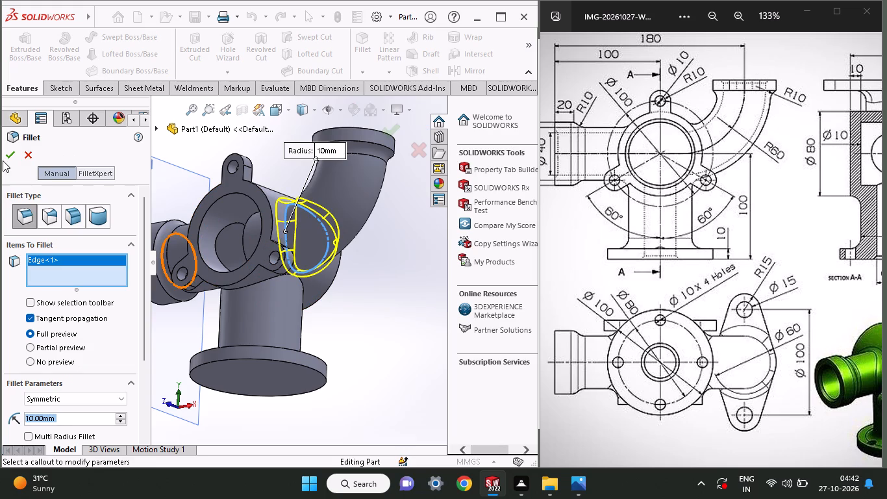
left_click(3, 159)
Fillet the edge where the straight side branch joins the main cylindrical body with a 10 mm radius.
middle_click_drag(249, 150, 266, 150)
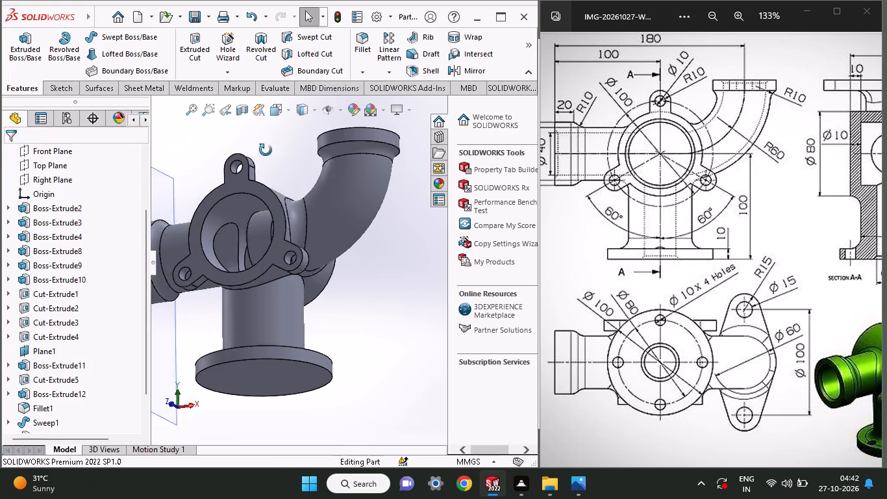
middle_click_drag(266, 150, 306, 212)
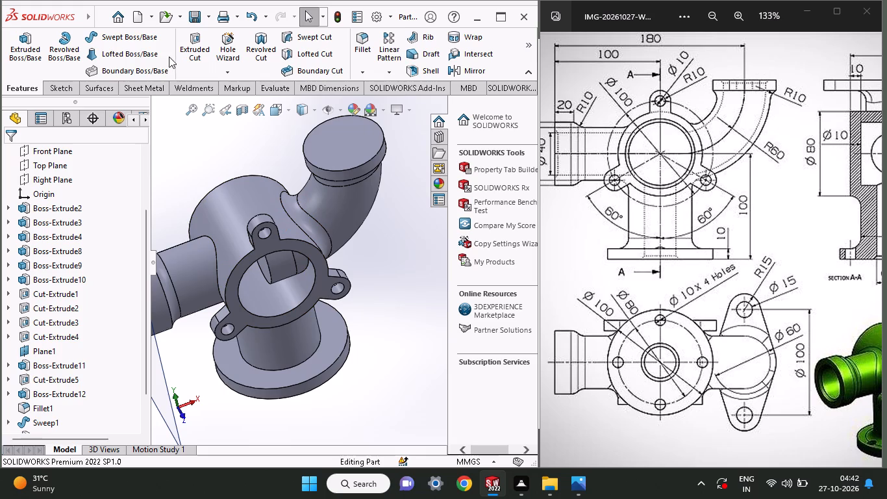
left_click(356, 36)
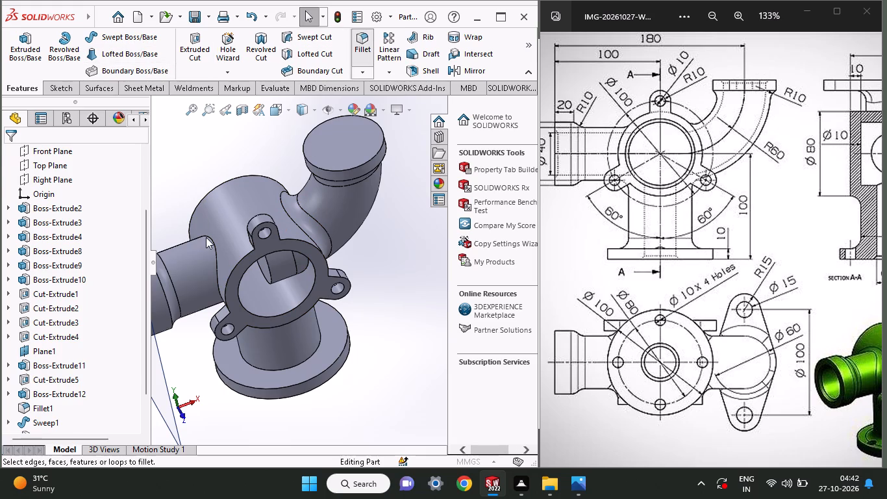
left_click(216, 245)
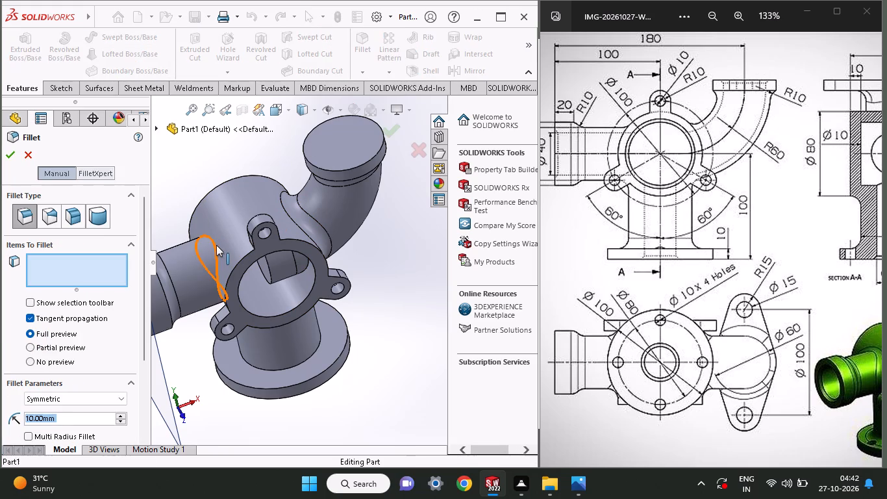
left_click(8, 156)
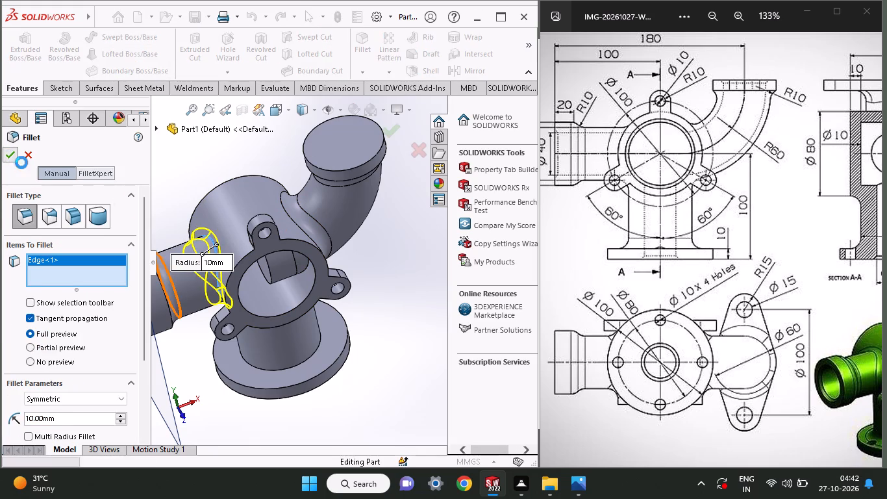
Fillet the edge where the vertical pipe meets the top of the base flange with a 10 mm radius.
middle_click_drag(381, 266, 394, 196)
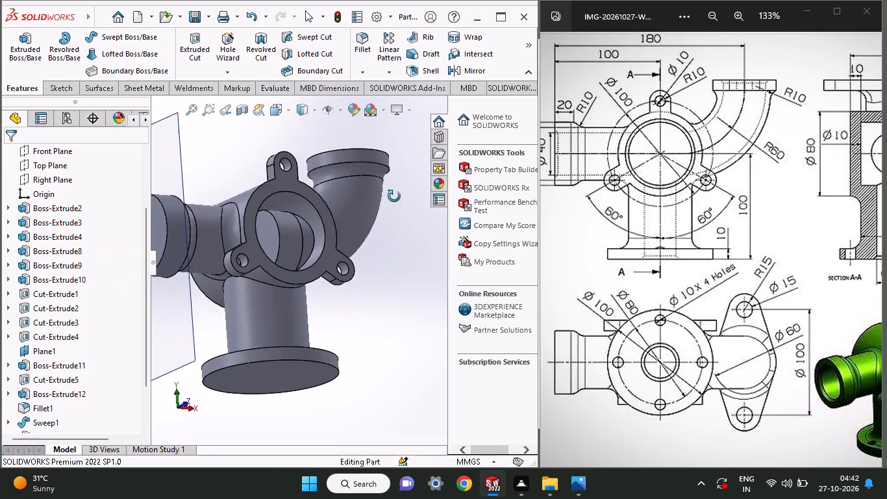
middle_click_drag(394, 196, 326, 200)
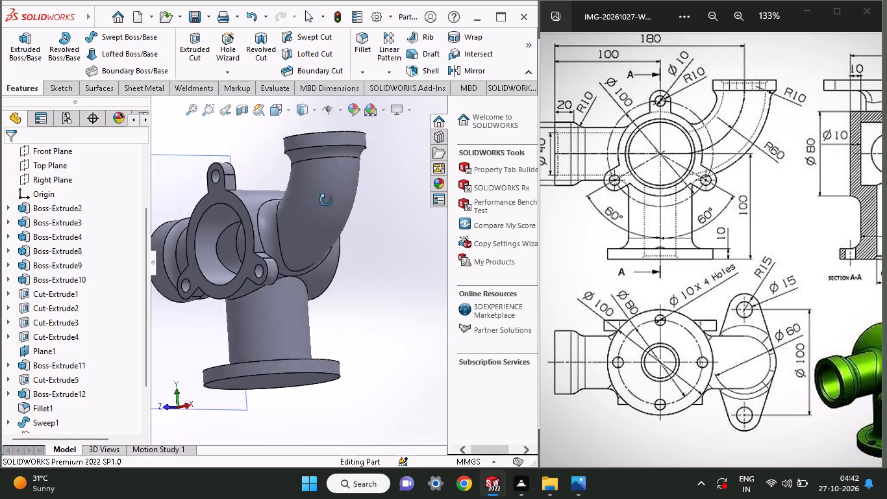
middle_click_drag(326, 200, 364, 215)
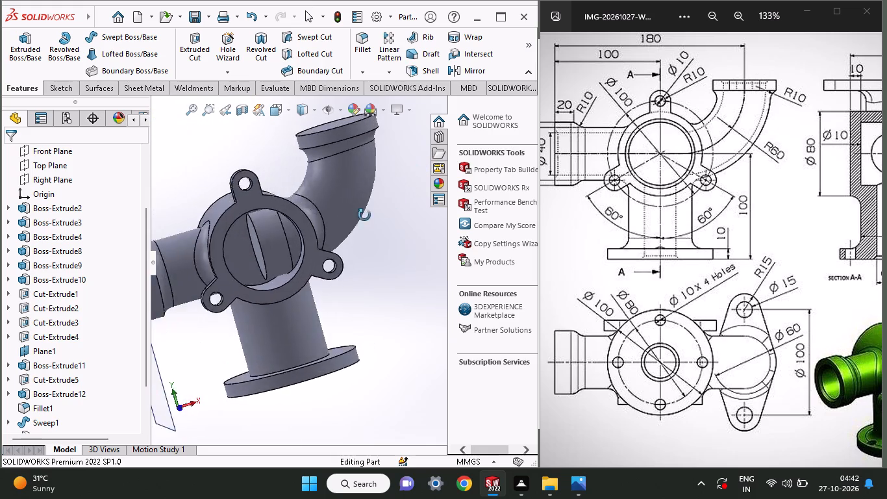
middle_click_drag(364, 215, 366, 250)
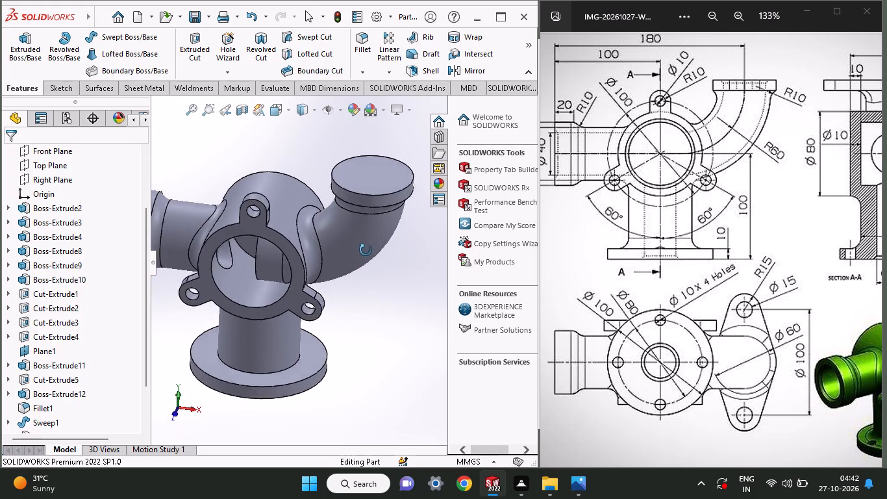
middle_click_drag(366, 250, 364, 260)
left_click(367, 53)
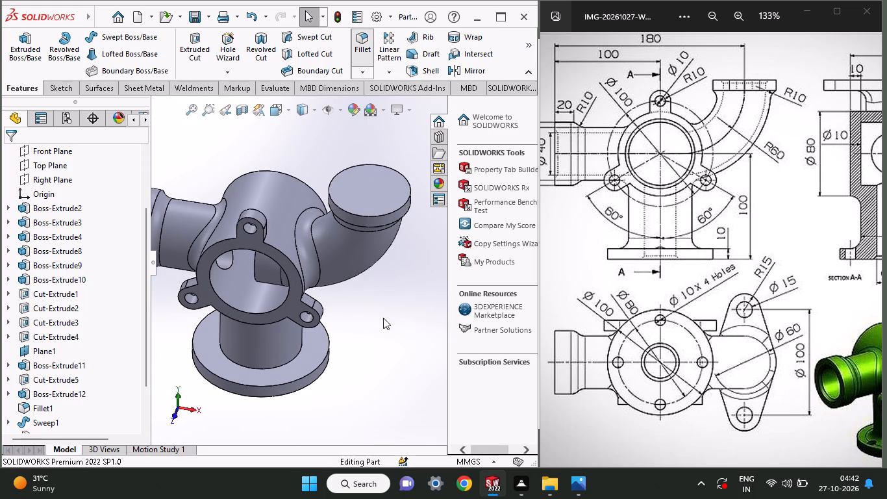
left_click(297, 354)
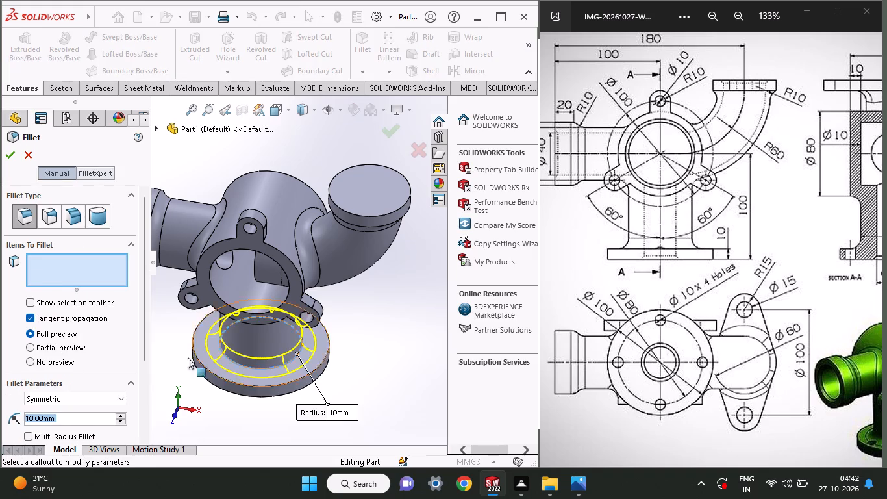
left_click(6, 159)
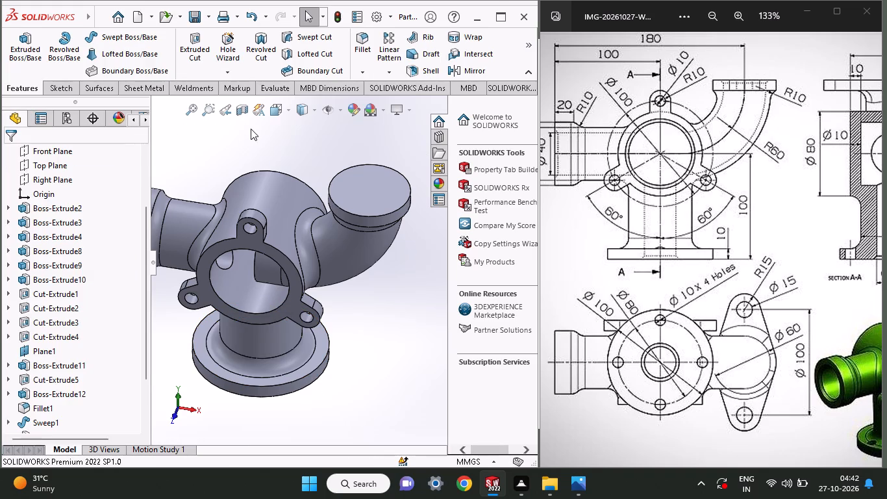
Open a sketch on the inner end face of the main body's bore and draw a concentric circle 60 mm in diameter.
middle_click_drag(253, 150, 237, 256)
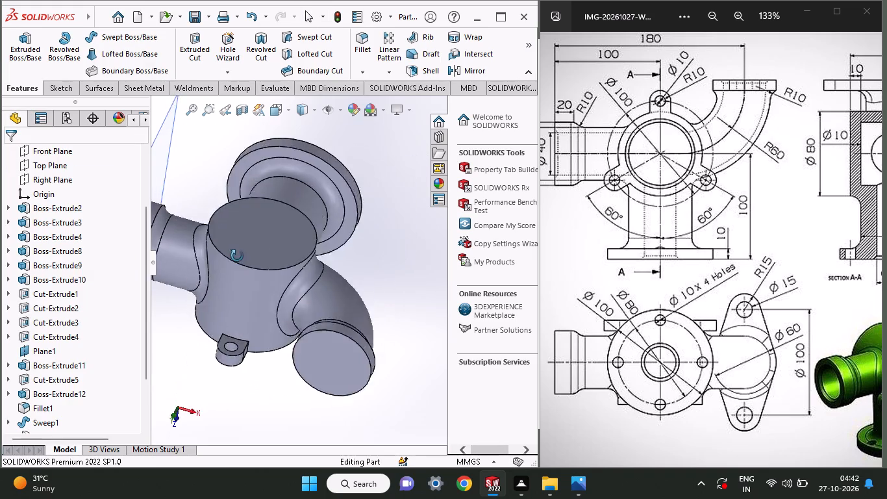
middle_click_drag(237, 256, 262, 92)
left_click(249, 230)
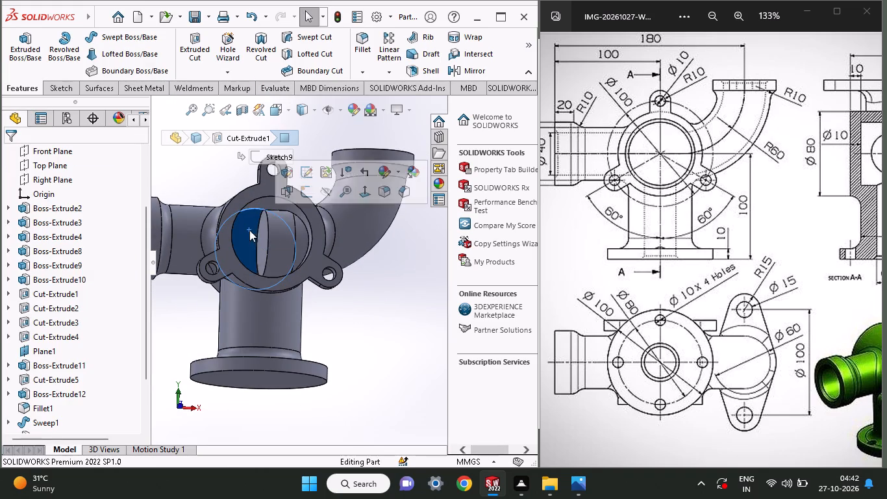
left_click(308, 188)
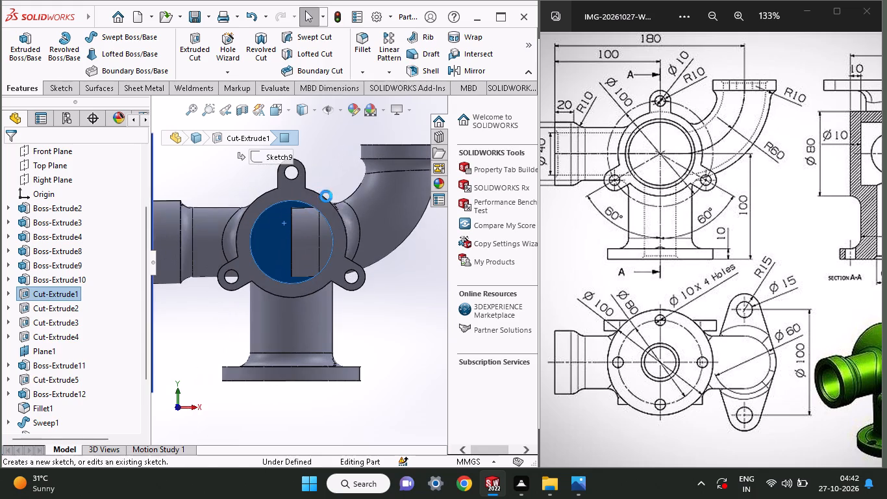
left_click(84, 68)
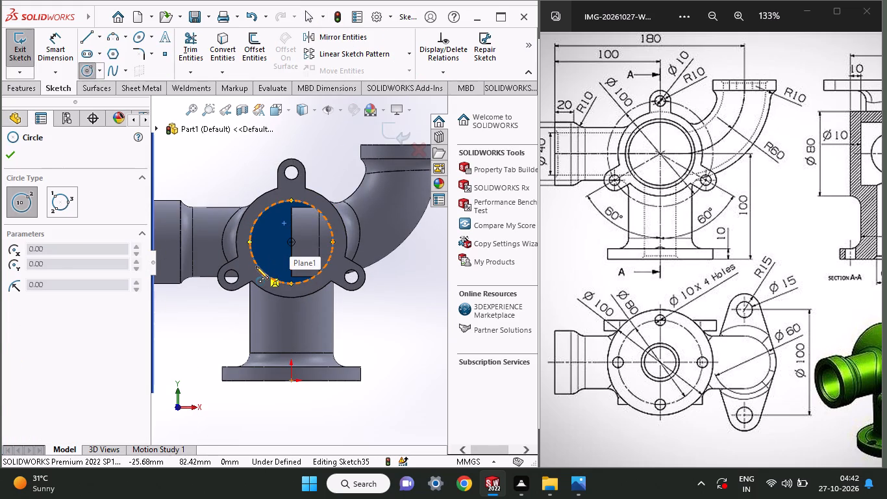
left_click(292, 243)
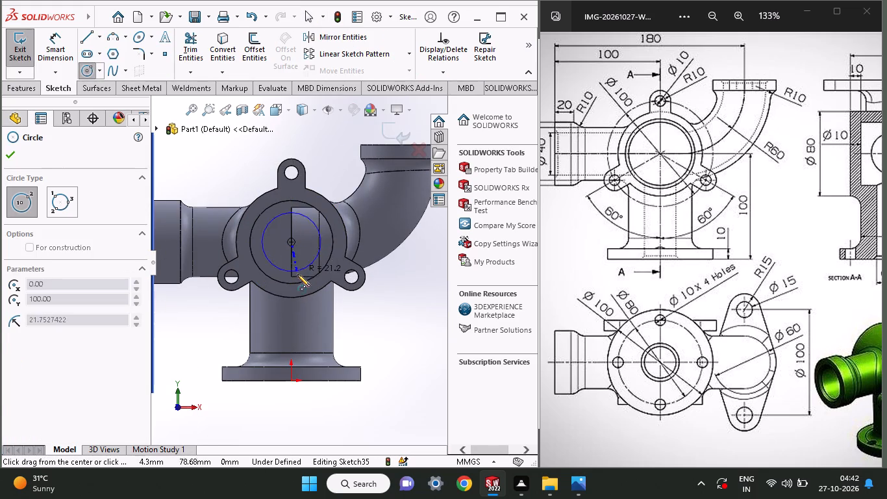
left_click(299, 284)
Cut-extrude the 60 mm circle 239 mm blind, reversed out through the bore's open end, to clear the material inside the bore.
middle_click_drag(313, 145, 318, 179)
left_click(23, 94)
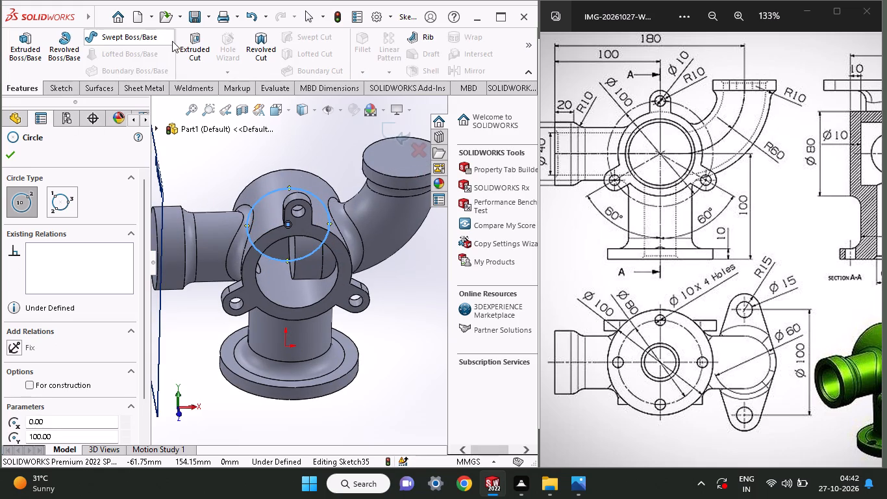
left_click(183, 41)
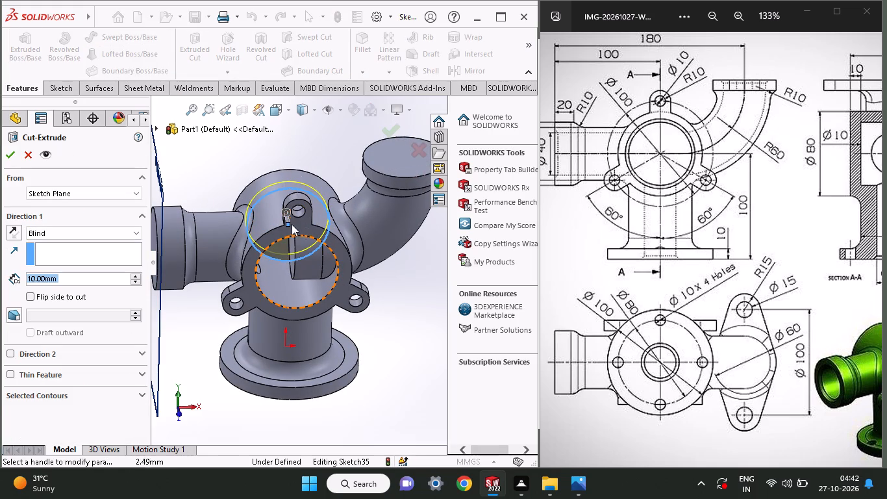
left_click_drag(288, 211, 303, 386)
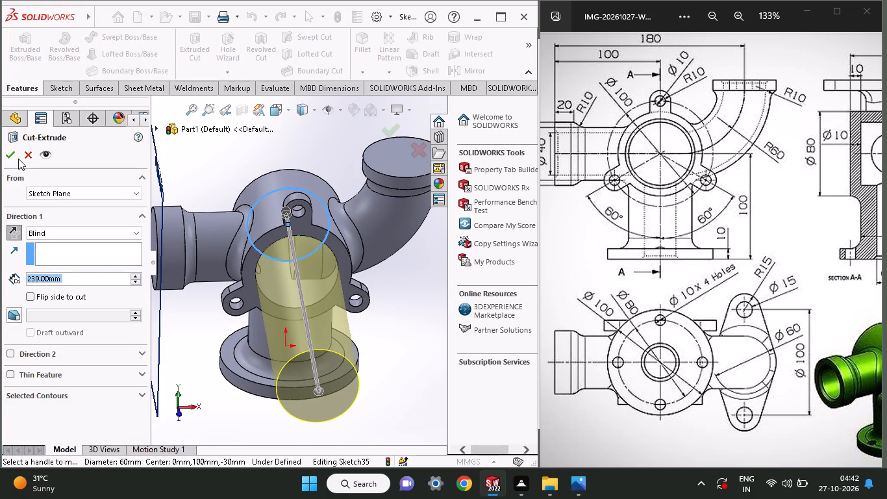
left_click(7, 158)
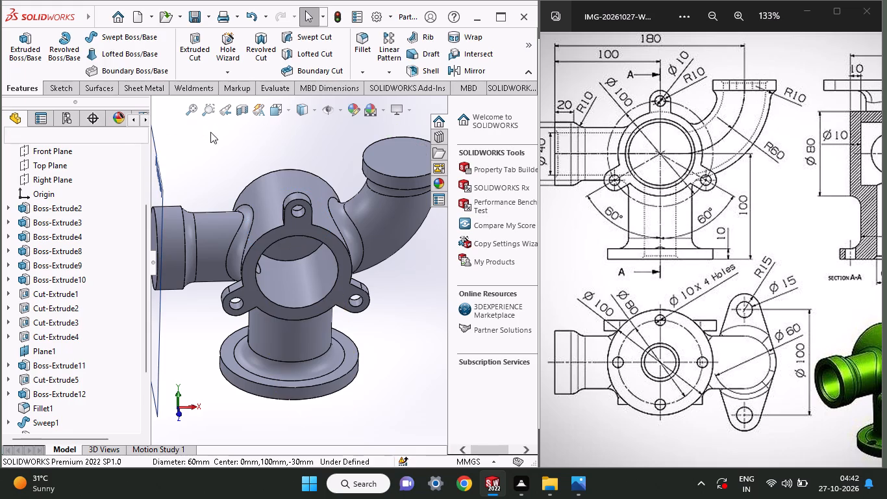
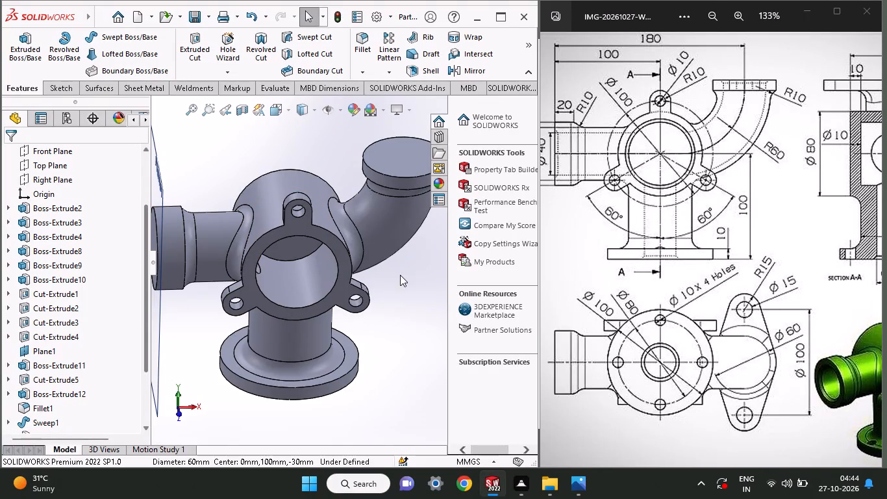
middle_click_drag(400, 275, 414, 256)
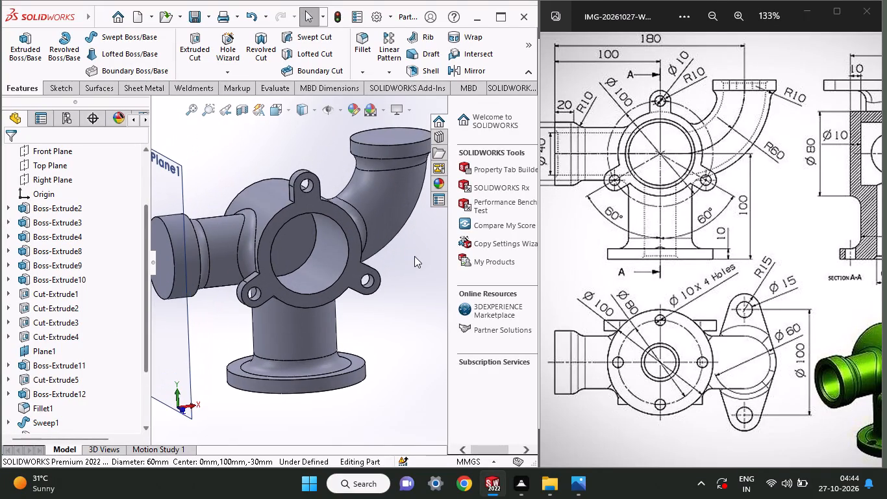
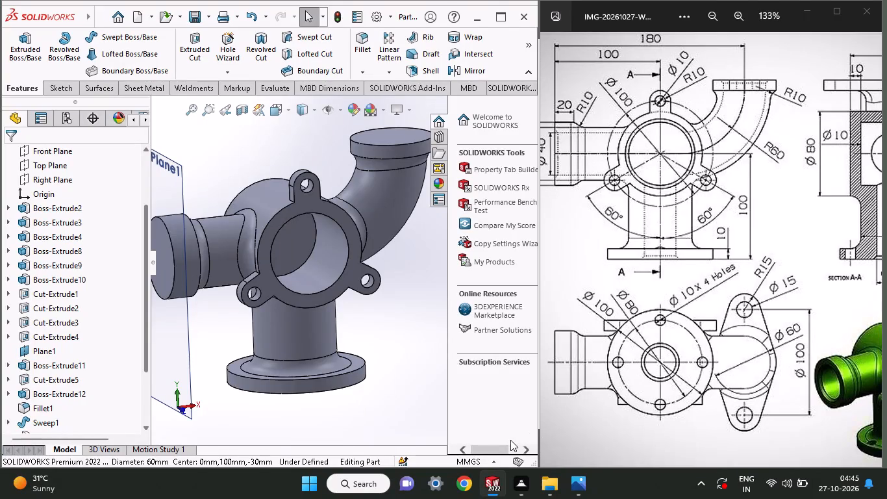
Start a sketch on the flat end face of the horizontal branch and draw a smaller circle concentric with it.
middle_click_drag(355, 327, 326, 329)
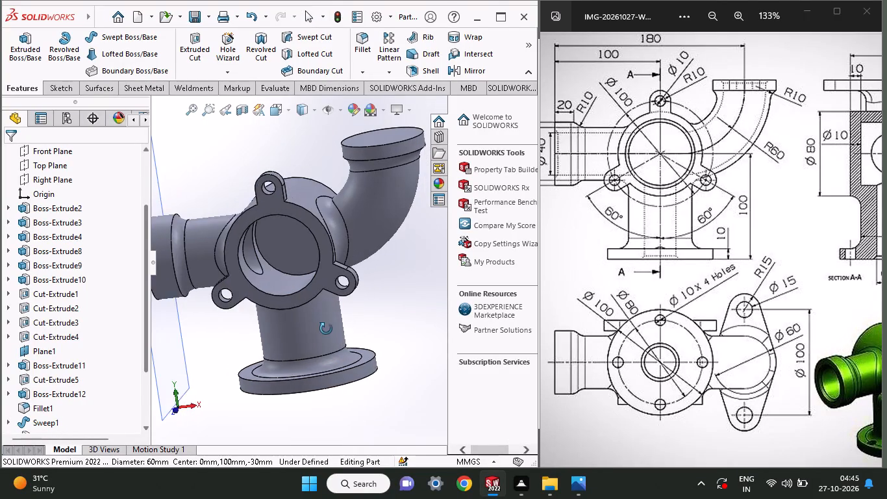
middle_click_drag(326, 329, 326, 340)
middle_click_drag(825, 254, 683, 316)
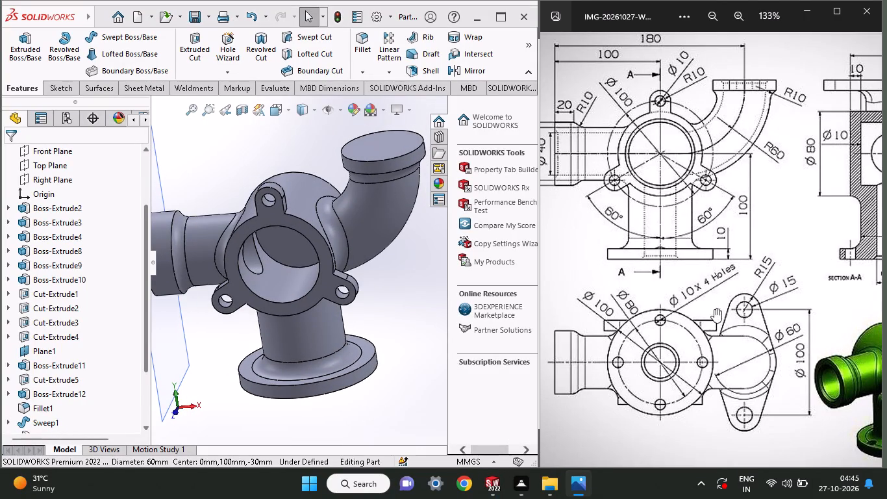
middle_click_drag(793, 274, 607, 284)
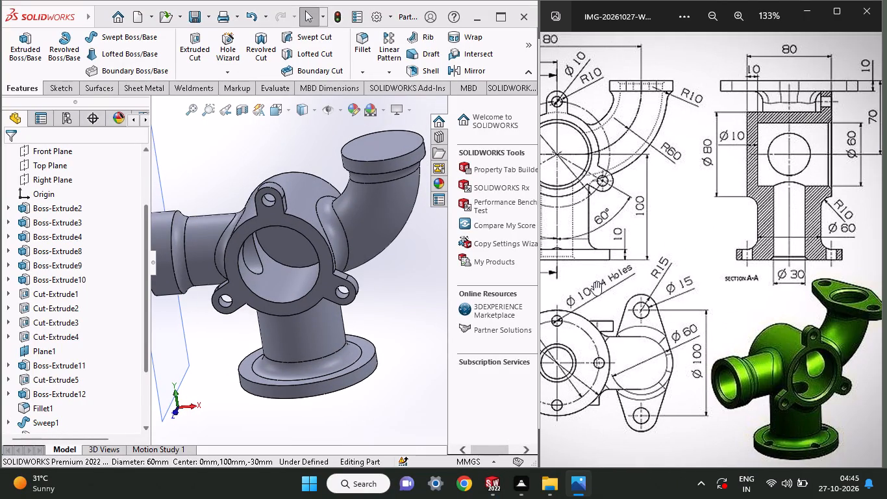
middle_click_drag(263, 166, 334, 172)
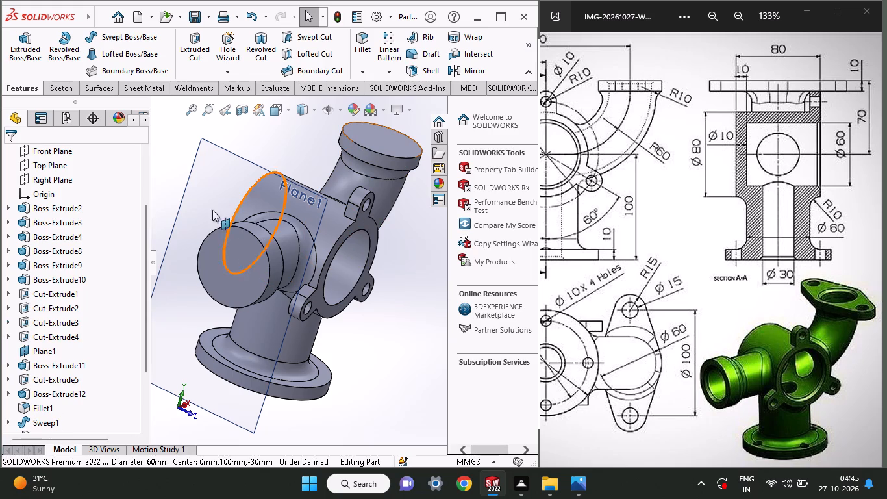
left_click(247, 274)
left_click(302, 240)
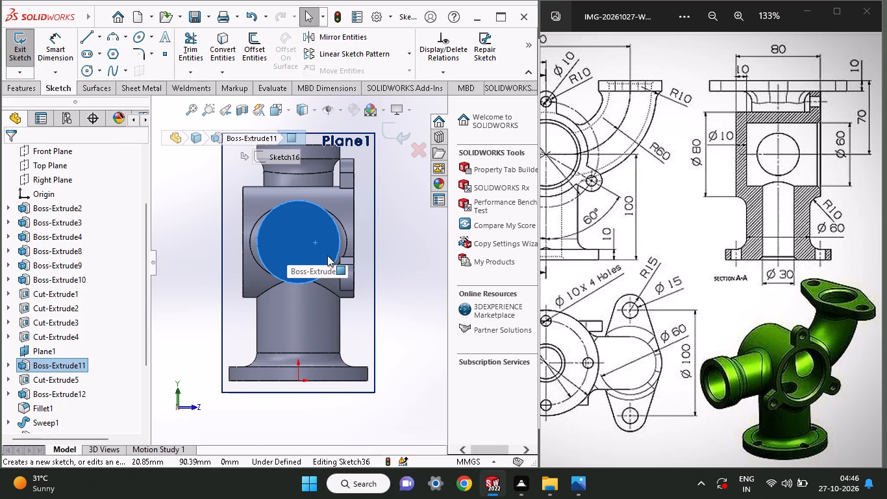
scroll(327, 255, "down", 4, "ctrl")
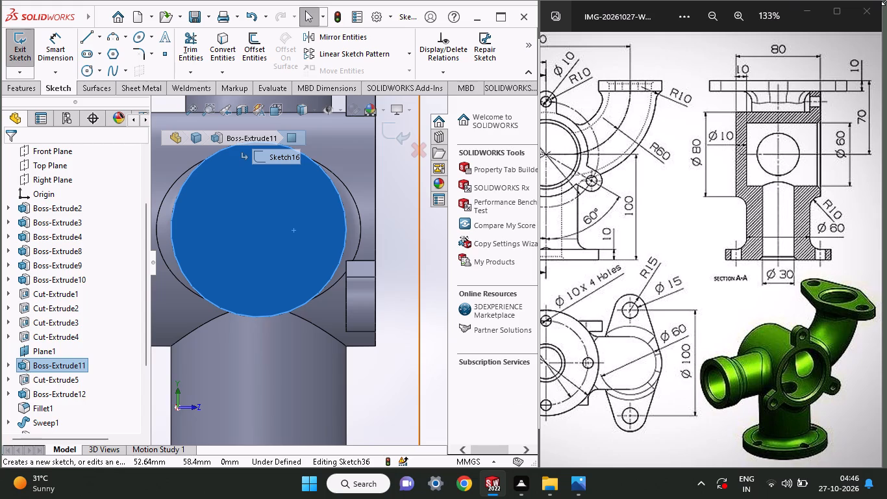
left_click(84, 69)
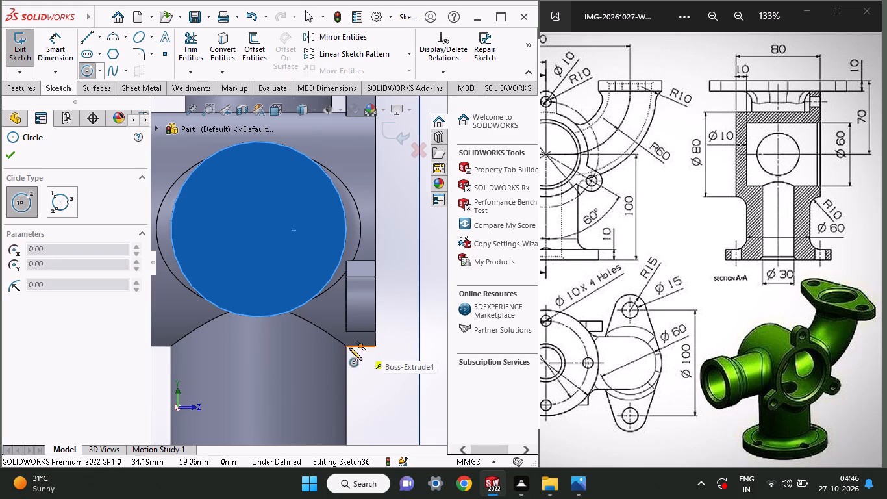
left_click(261, 230)
left_click(281, 266)
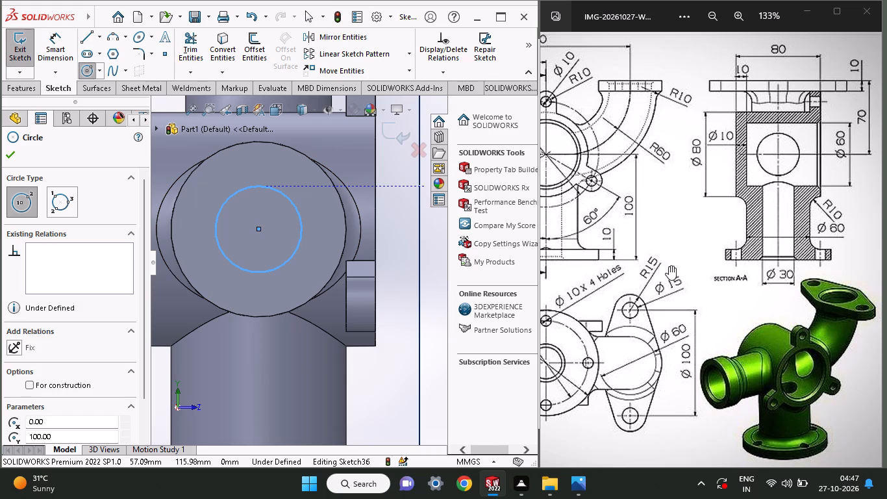
Examine the reference drawing's front, top and section views for the branch end, flange and hole dimensions.
middle_click_drag(619, 269, 741, 205)
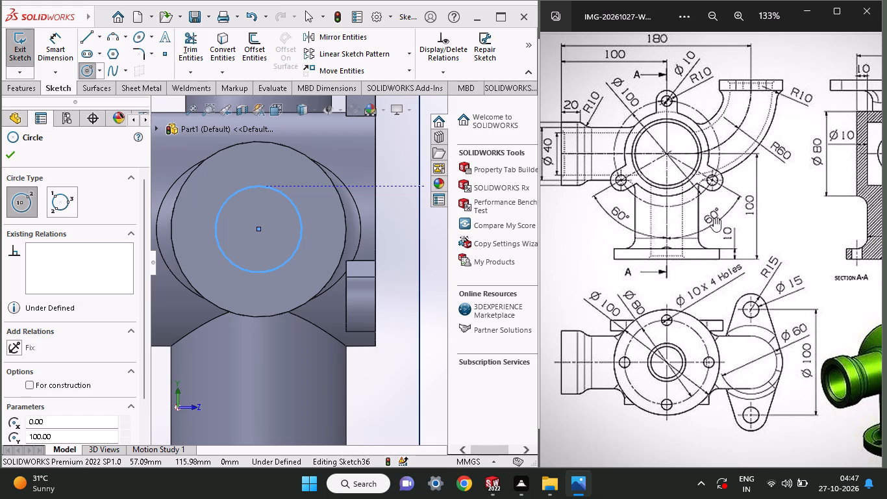
middle_click_drag(714, 218, 599, 277)
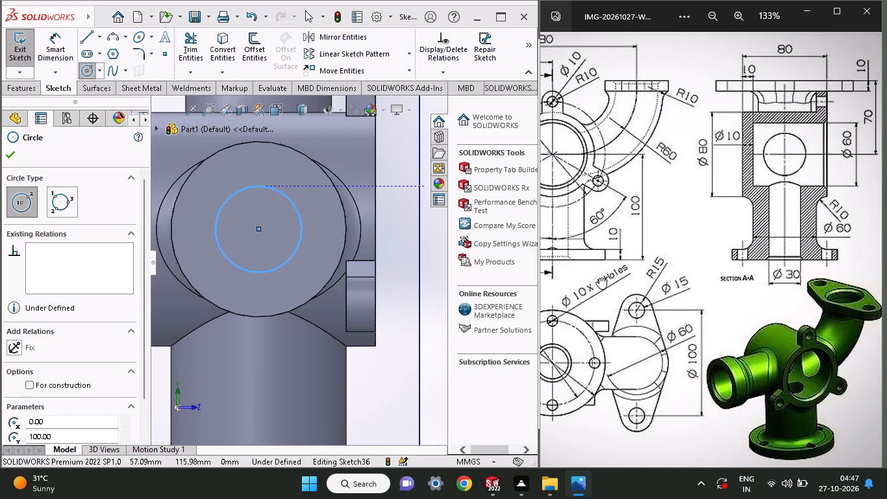
middle_click_drag(599, 277, 762, 336)
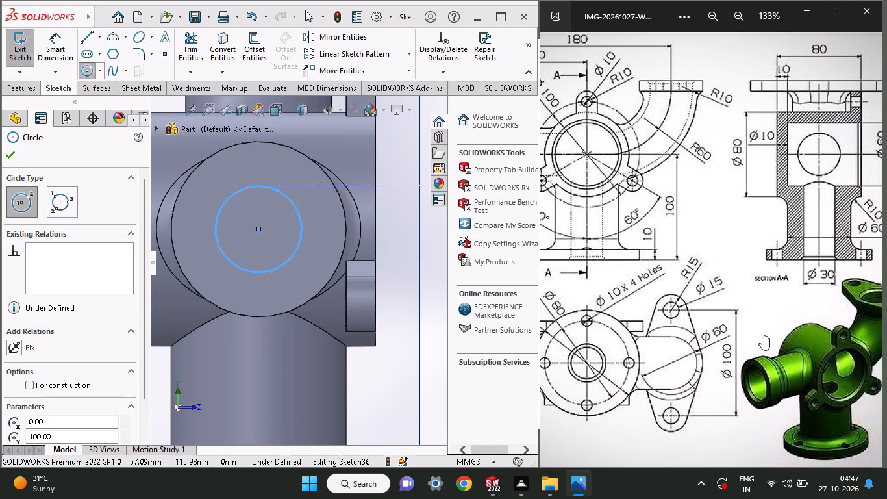
middle_click_drag(762, 336, 699, 359)
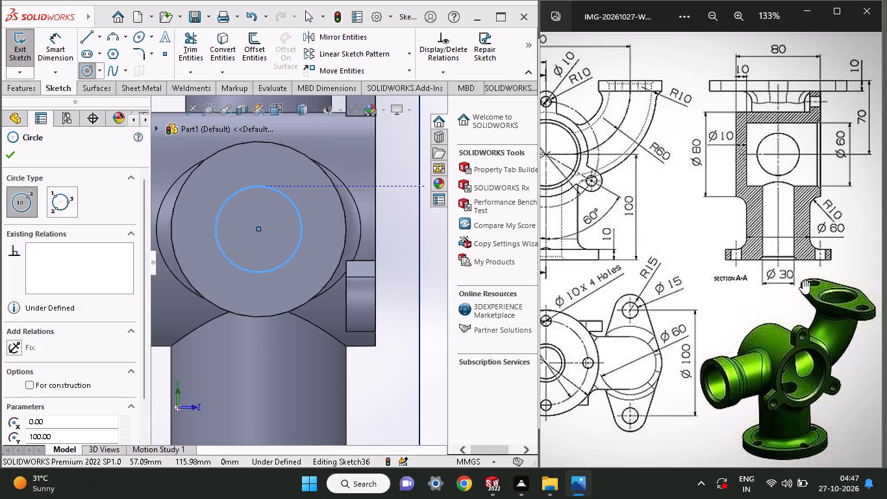
middle_click_drag(645, 136, 705, 153)
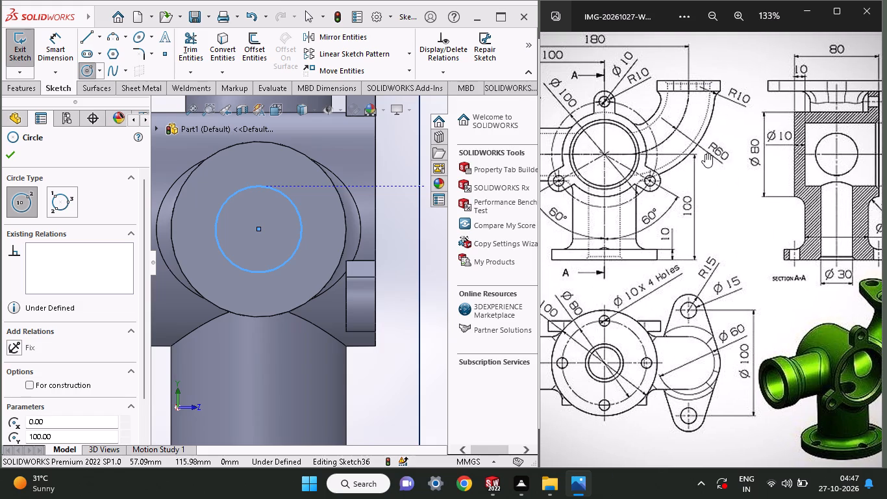
middle_click_drag(638, 191, 561, 237)
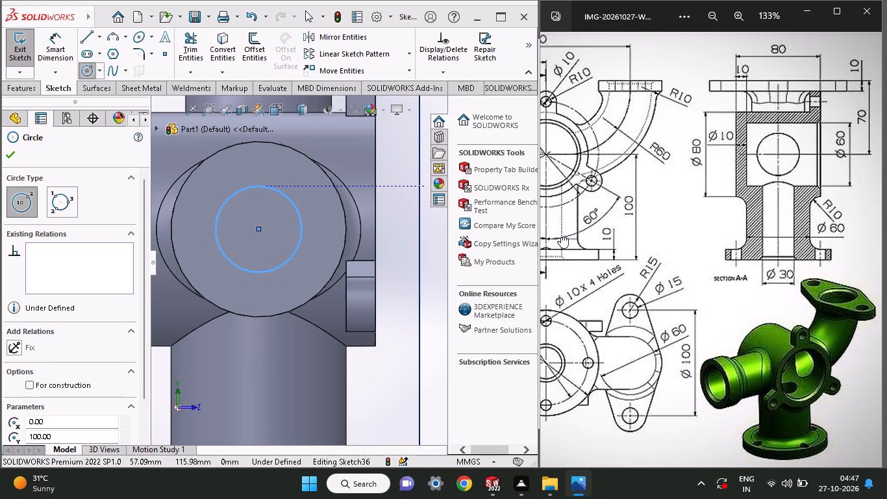
middle_click_drag(561, 237, 573, 233)
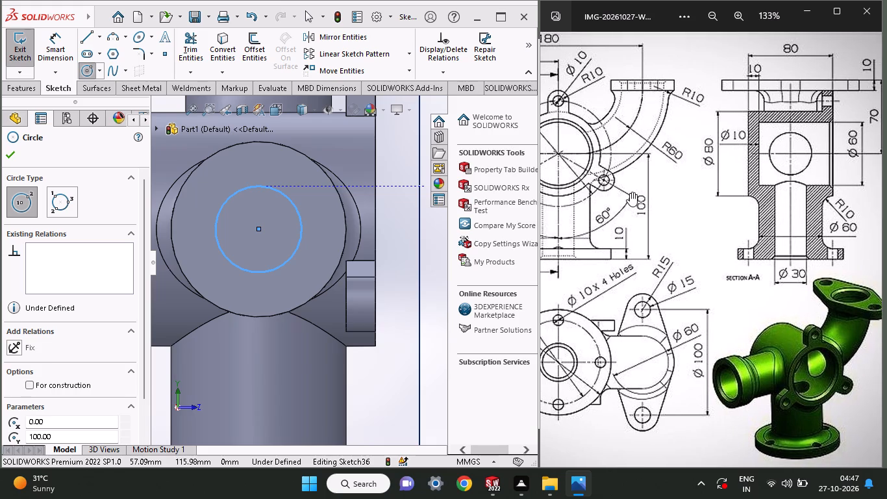
middle_click_drag(632, 201, 792, 180)
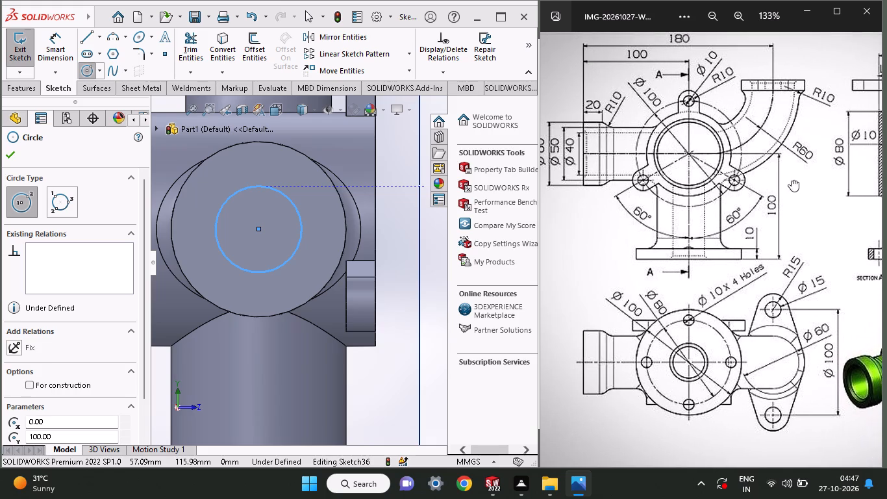
middle_click_drag(792, 180, 618, 311)
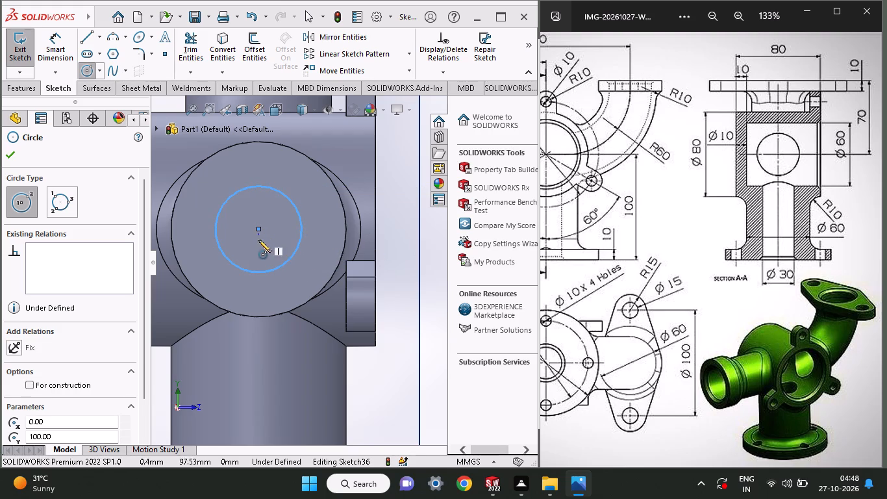
Draw two circles vertically aligned with the central circle: about 18.5 mm diameter below it and about 12.6 mm diameter above it.
left_click(255, 368)
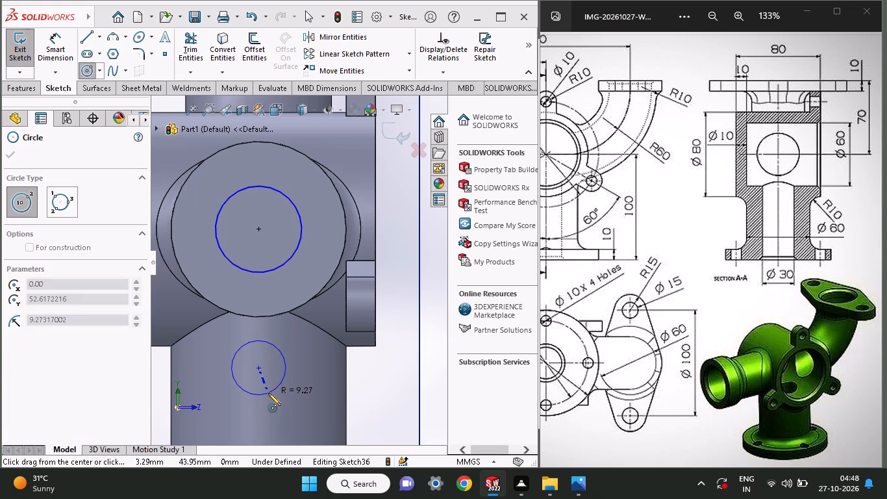
left_click(268, 393)
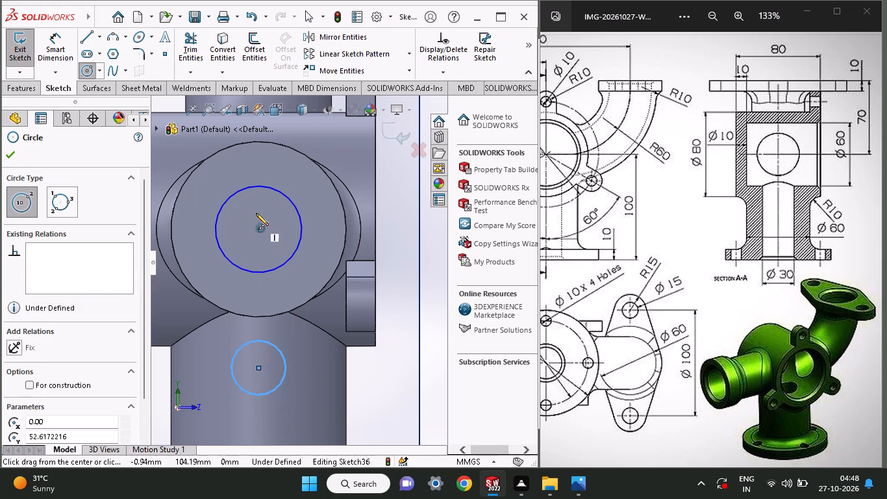
left_click(258, 154)
left_click(273, 166)
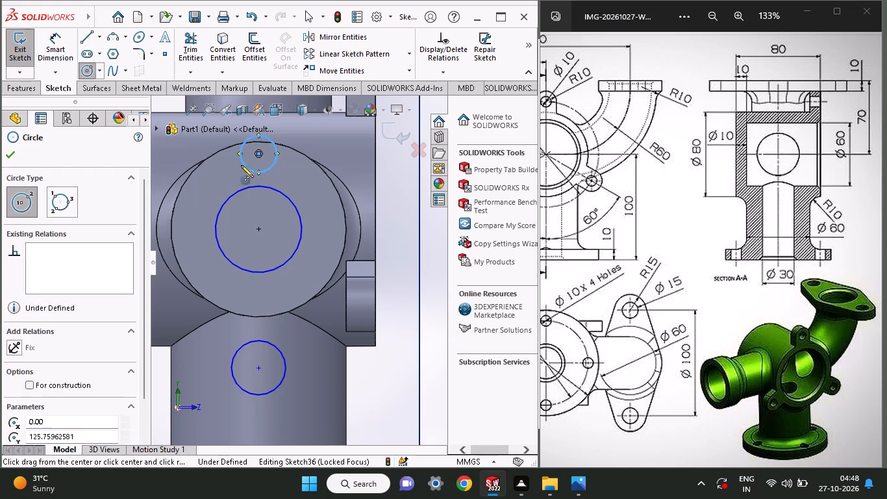
Dimension the lower circle's centre 50 mm from the central circle's centre.
left_click(50, 45)
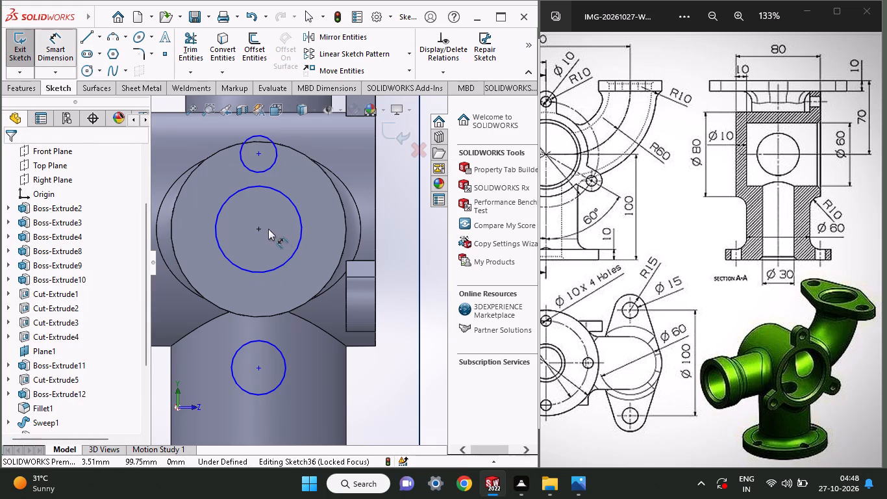
left_click(262, 228)
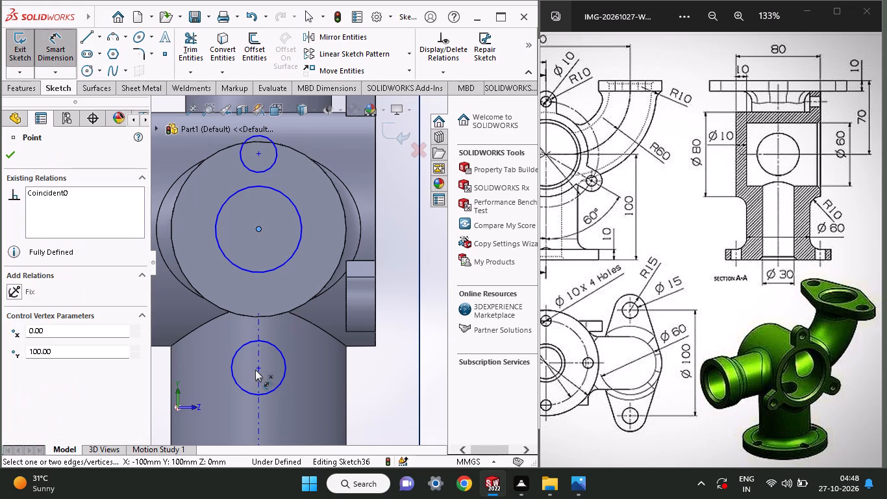
left_click(255, 369)
left_click(312, 309)
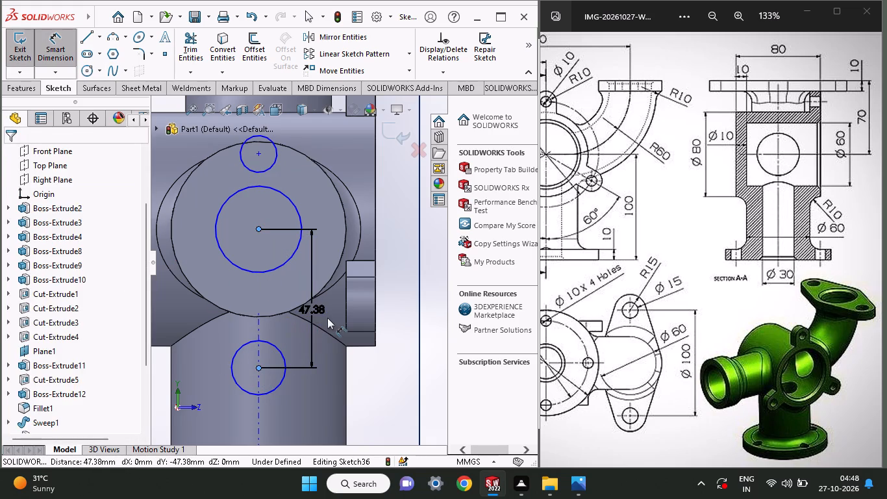
type("50")
key("Return")
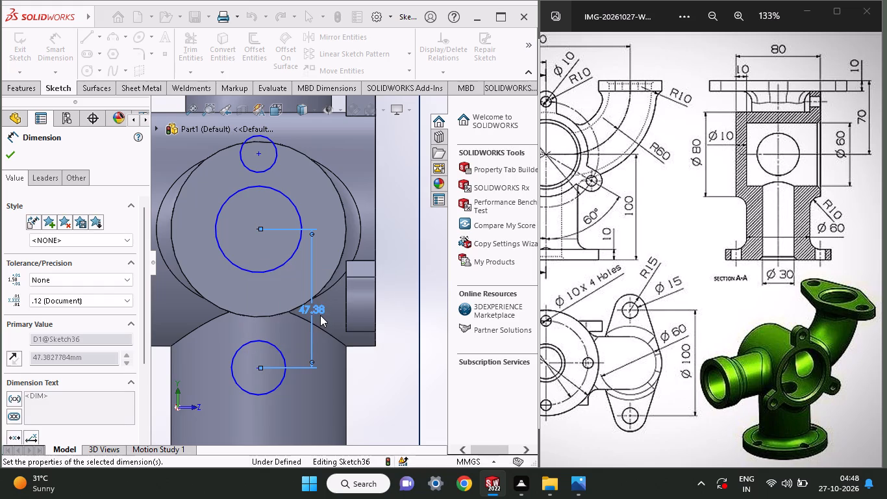
Dimension the upper circle's centre 50 mm from the central circle's centre.
left_click(255, 228)
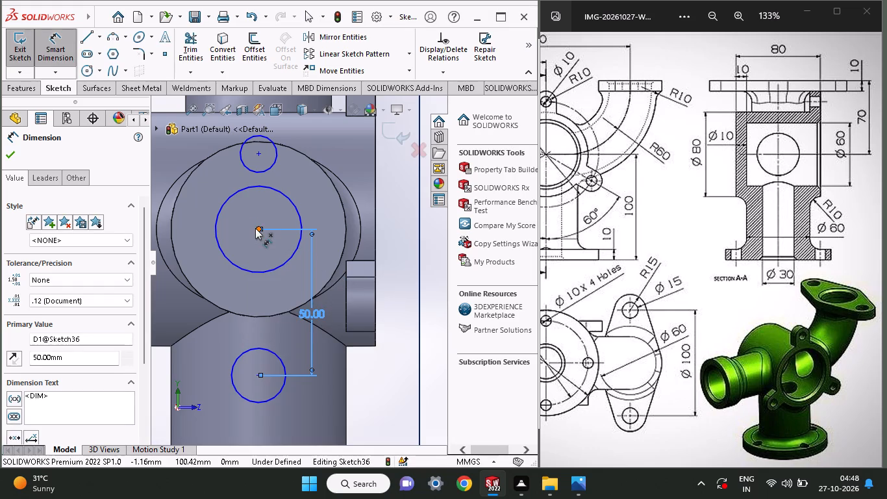
left_click(255, 152)
left_click_drag(342, 172, 343, 185)
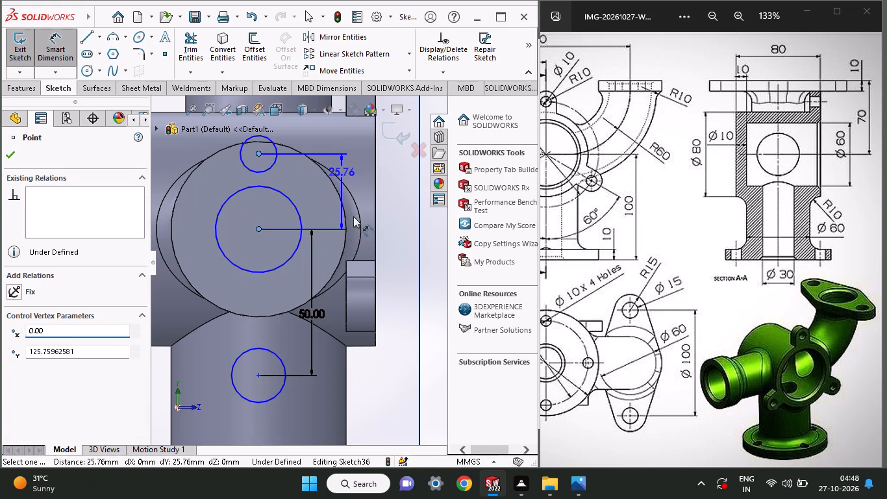
type("50")
key("Return")
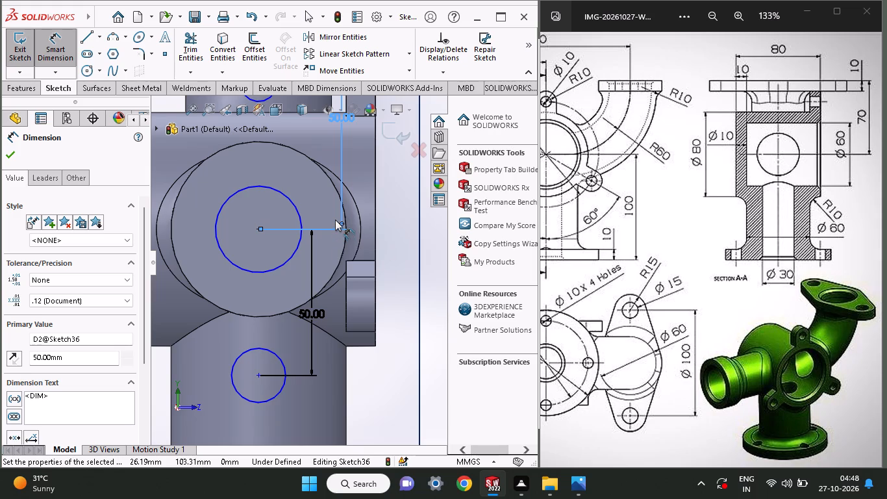
Dimension the upper circle's diameter.
scroll(335, 220, "up", 3, "ctrl")
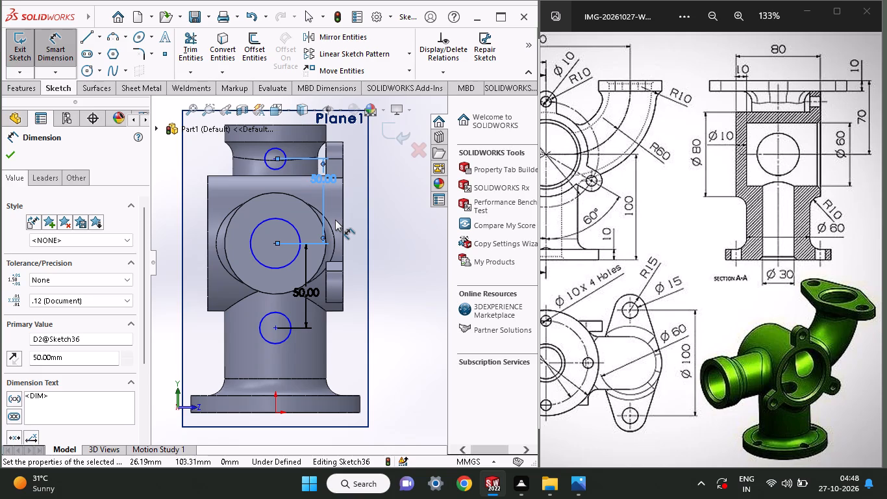
scroll(335, 220, "up", 1, "ctrl")
scroll(335, 220, "down", 1, "ctrl")
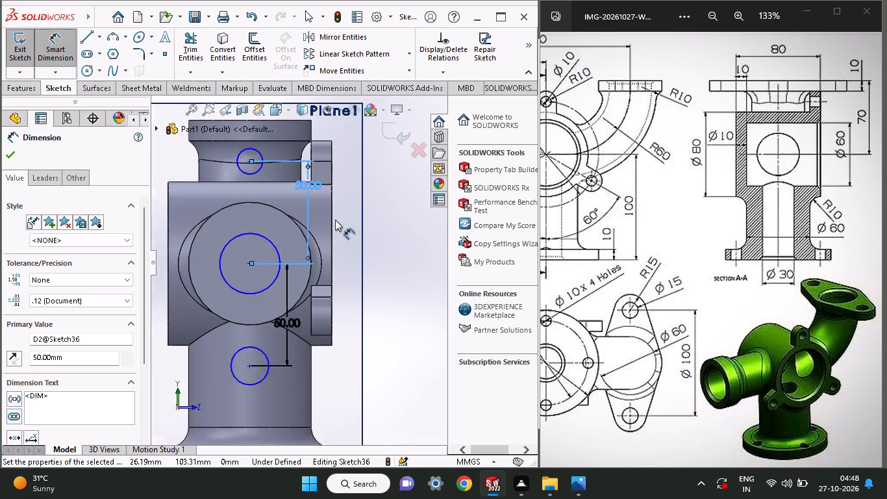
scroll(335, 220, "down", 2, "ctrl")
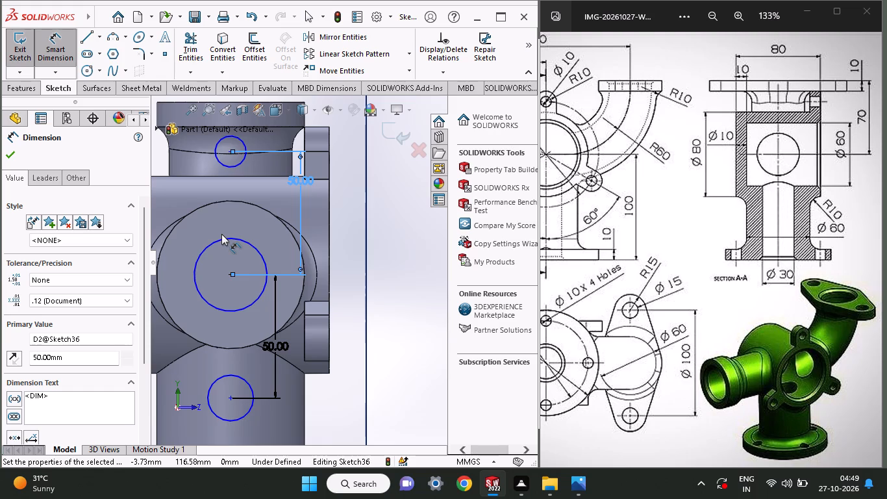
left_click(236, 164)
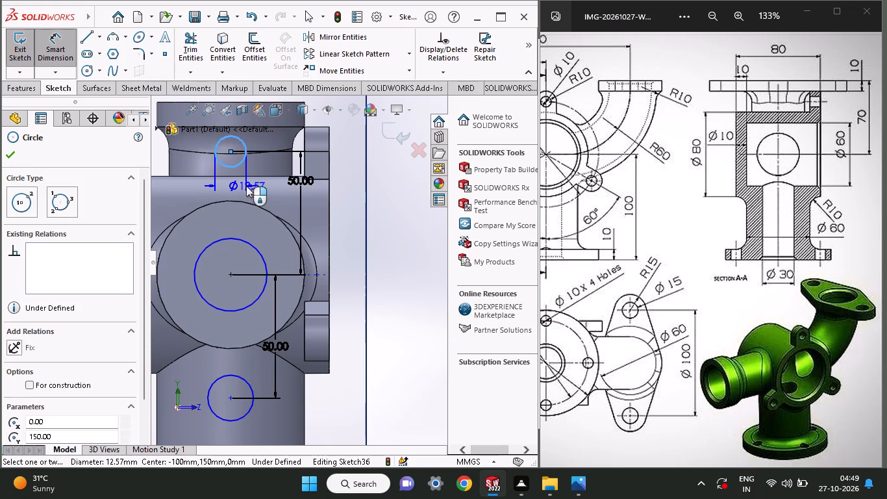
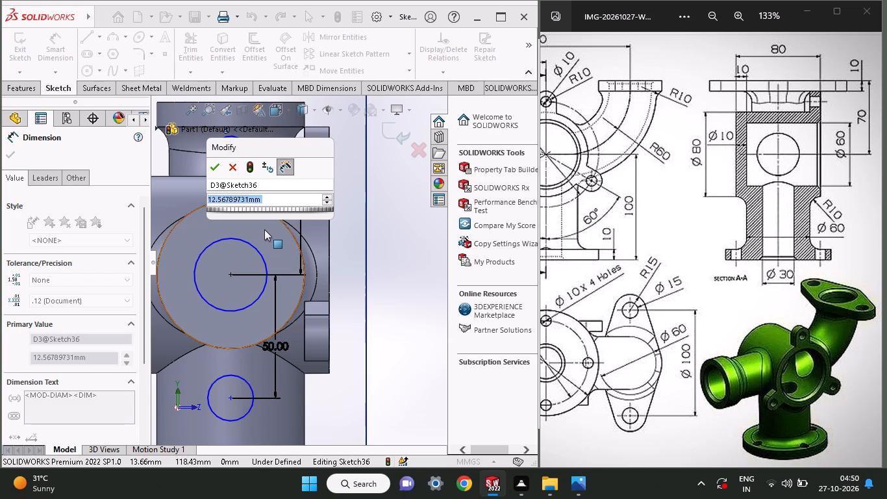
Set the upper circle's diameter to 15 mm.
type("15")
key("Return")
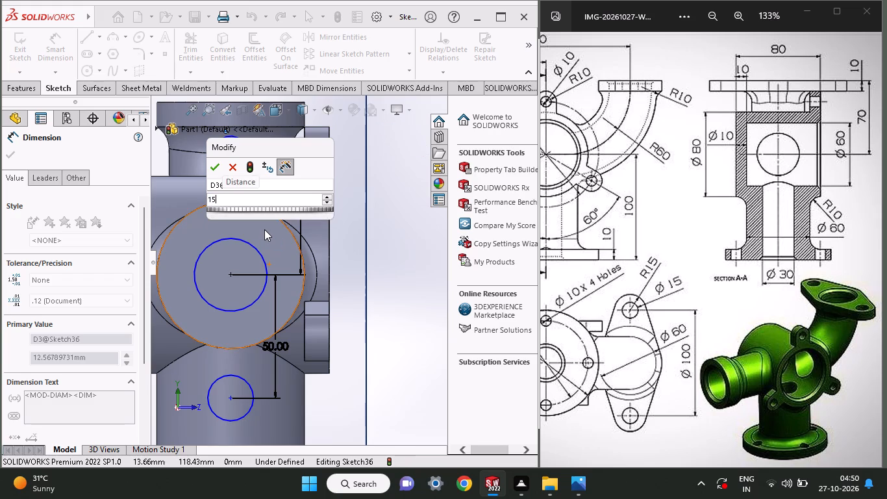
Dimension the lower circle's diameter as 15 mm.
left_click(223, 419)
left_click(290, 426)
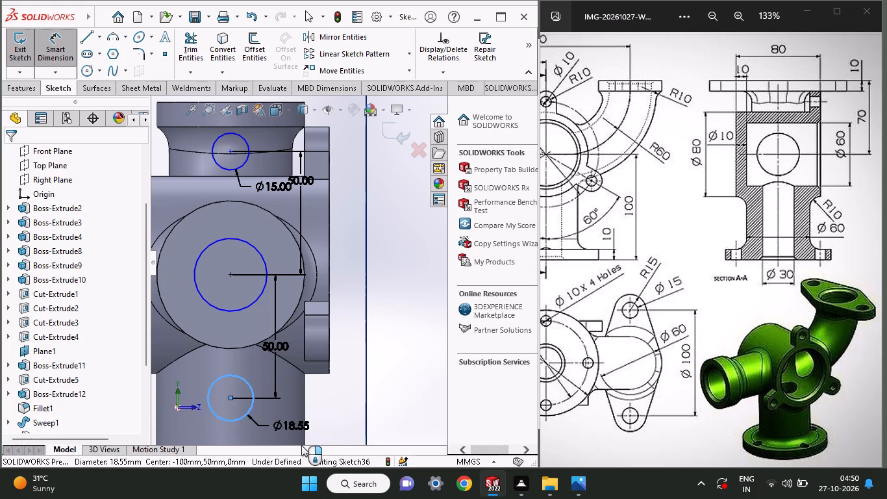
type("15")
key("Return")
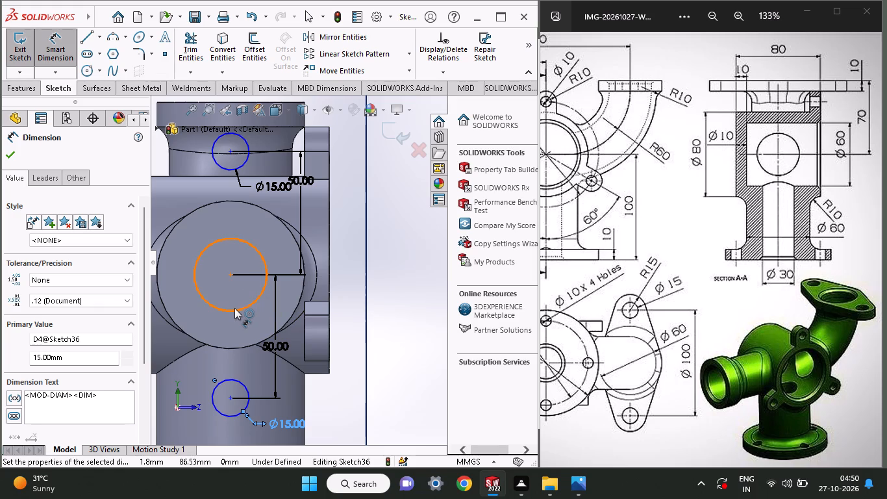
Examine from several angles how the three sketched circles sit relative to the horizontal branch's end face and the rest of the fitting.
middle_click_drag(218, 292, 246, 275)
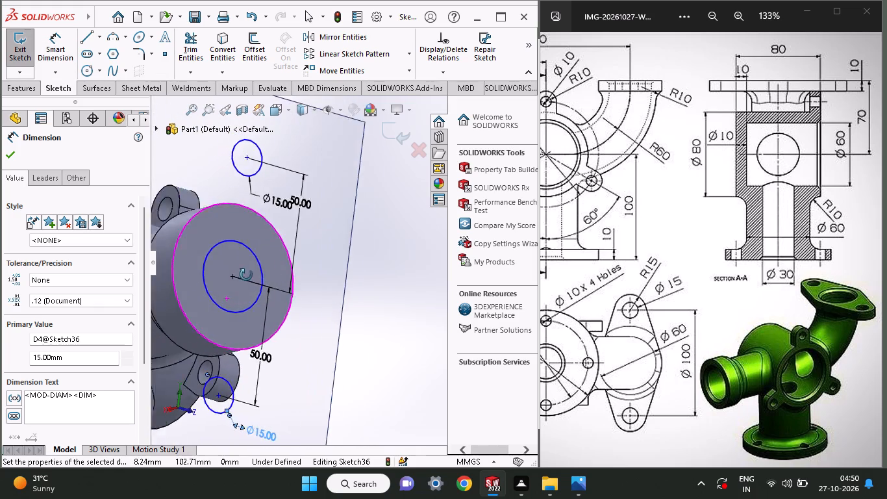
middle_click_drag(246, 275, 214, 229)
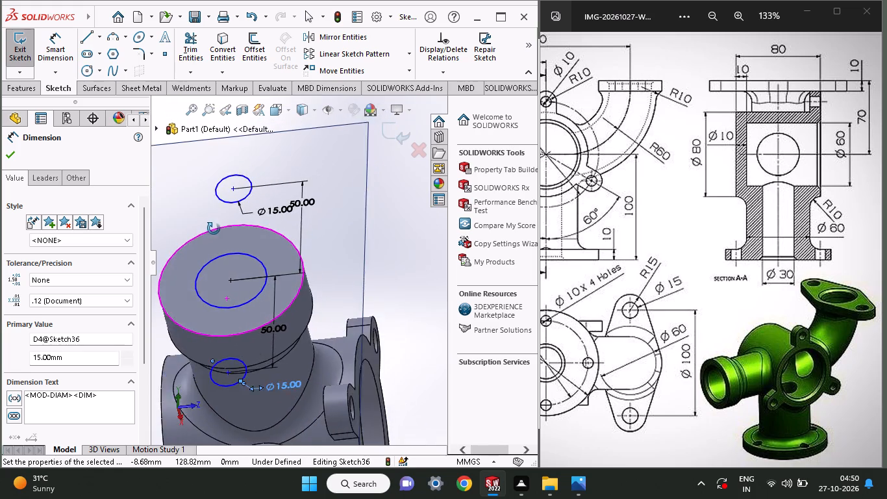
middle_click_drag(214, 229, 165, 330)
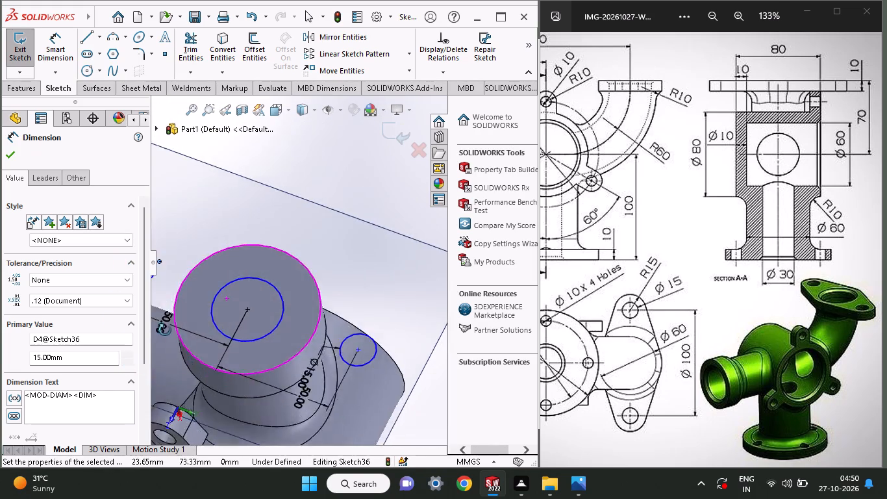
middle_click_drag(165, 330, 224, 86)
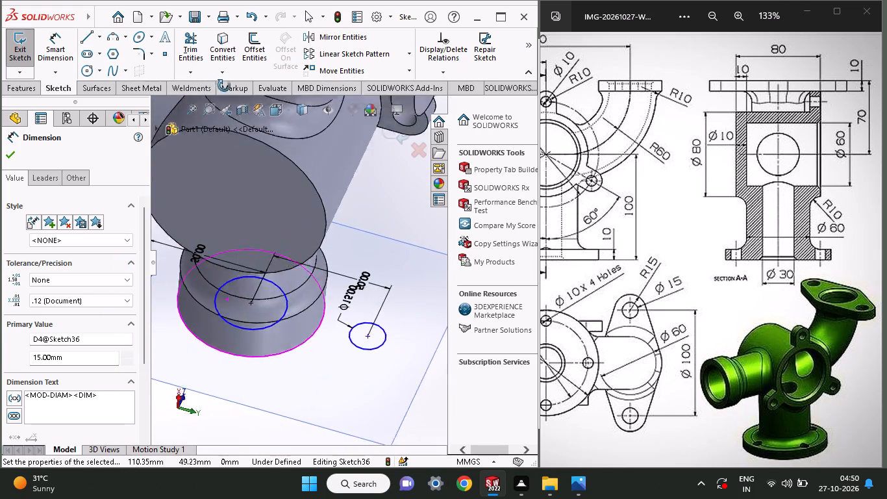
middle_click_drag(224, 86, 211, 199)
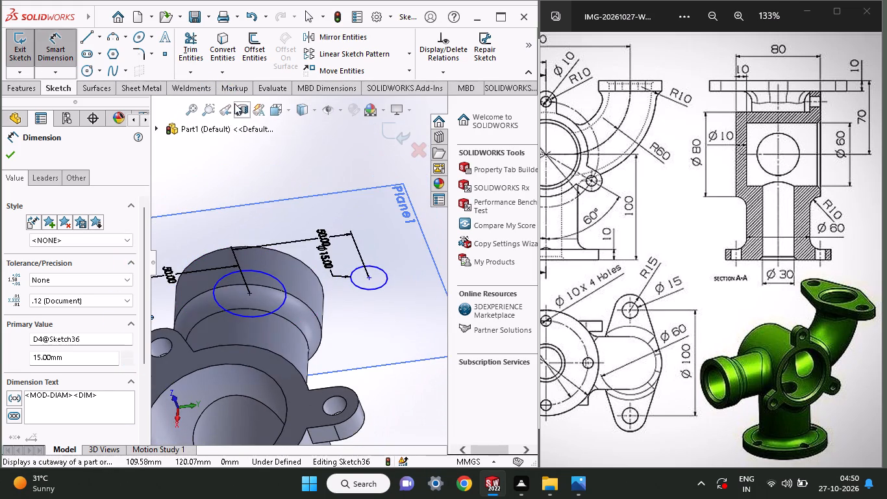
middle_click_drag(306, 308, 431, 222)
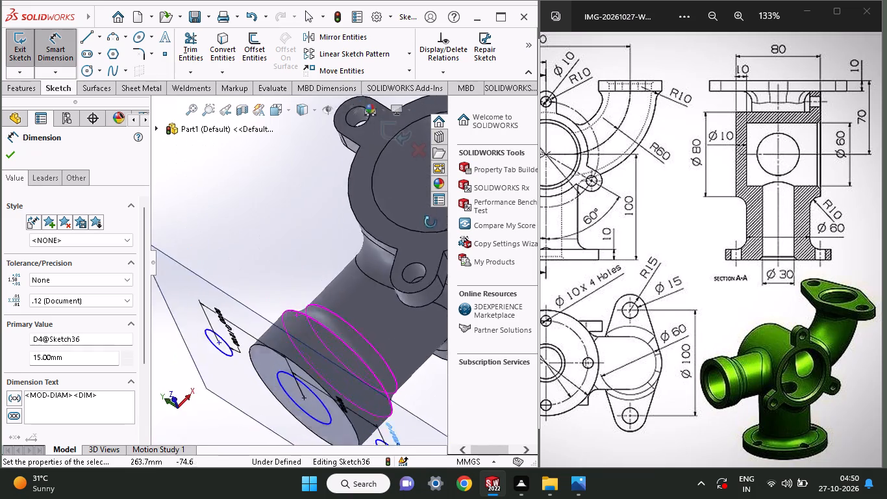
middle_click_drag(431, 222, 377, 344)
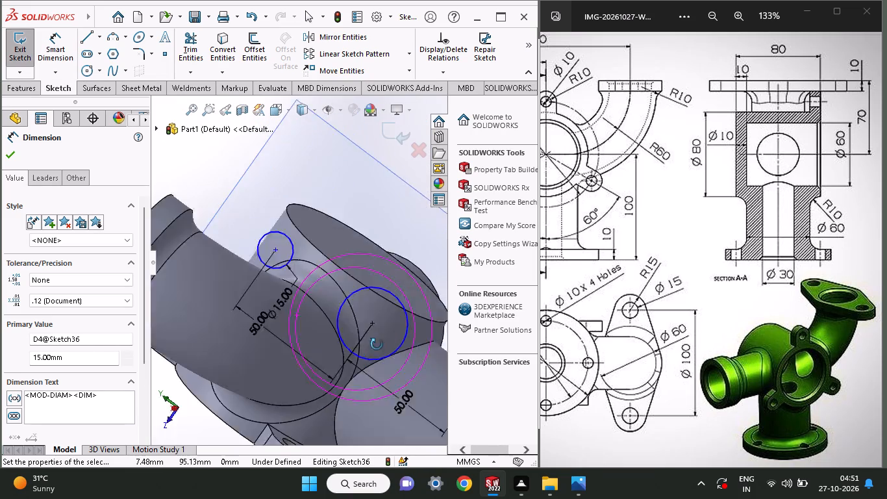
middle_click_drag(377, 344, 449, 333)
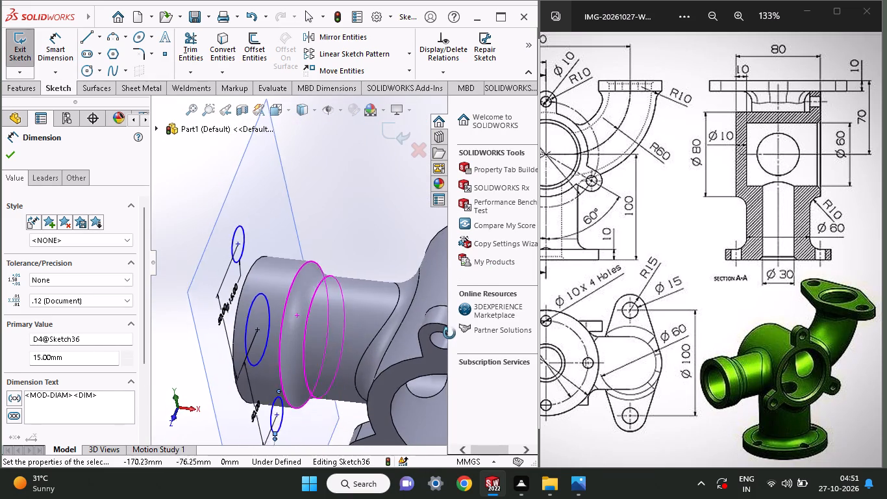
middle_click_drag(449, 333, 453, 334)
left_click(2, 157)
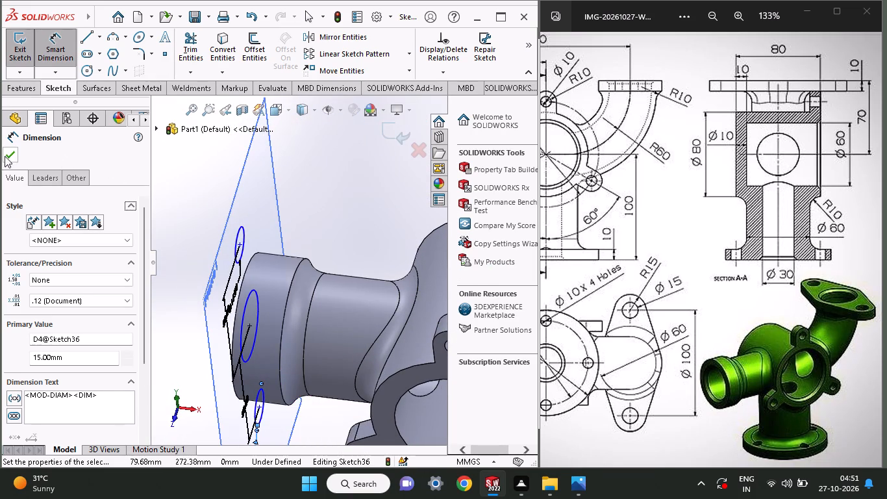
left_click(11, 153)
middle_click_drag(371, 185, 455, 188)
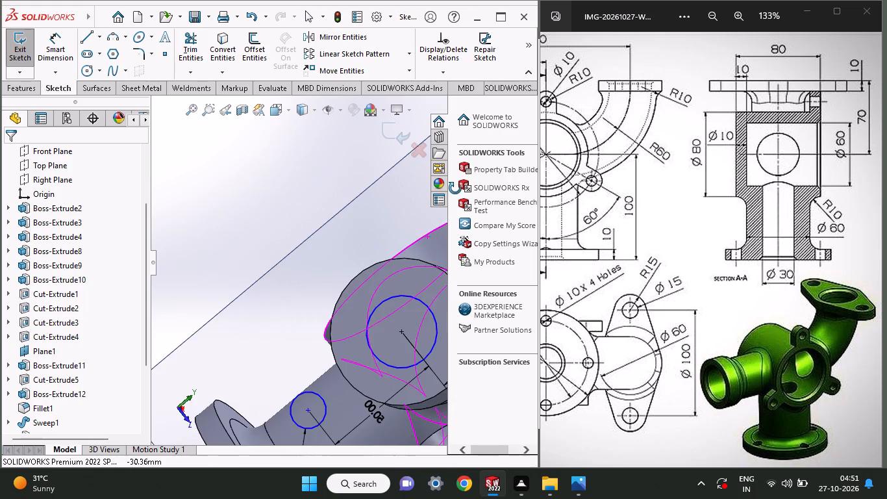
middle_click_drag(455, 188, 406, 177)
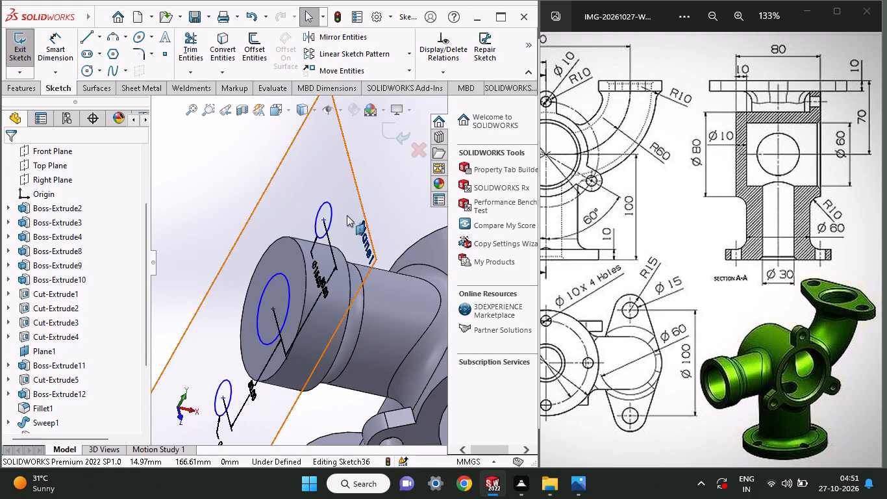
Delete all three circles with their dimensions from the horizontal branch's end-face sketch and exit the sketch.
left_click_drag(347, 215, 192, 413)
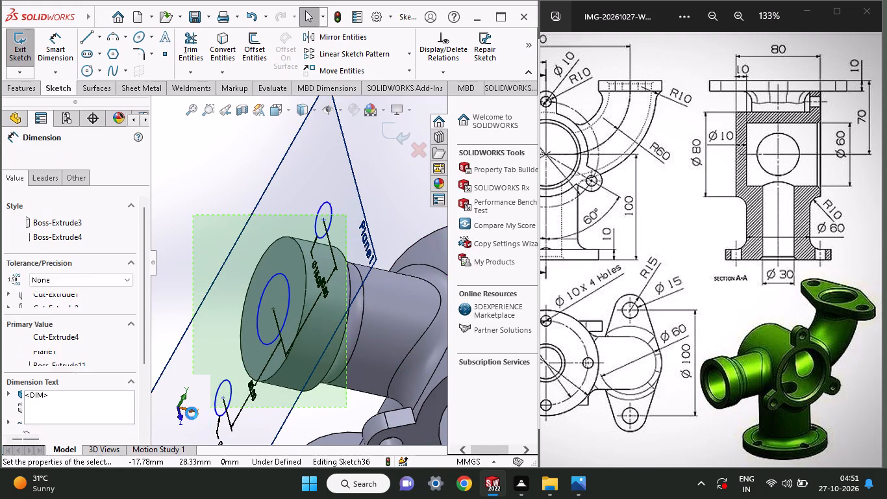
right_click(179, 256)
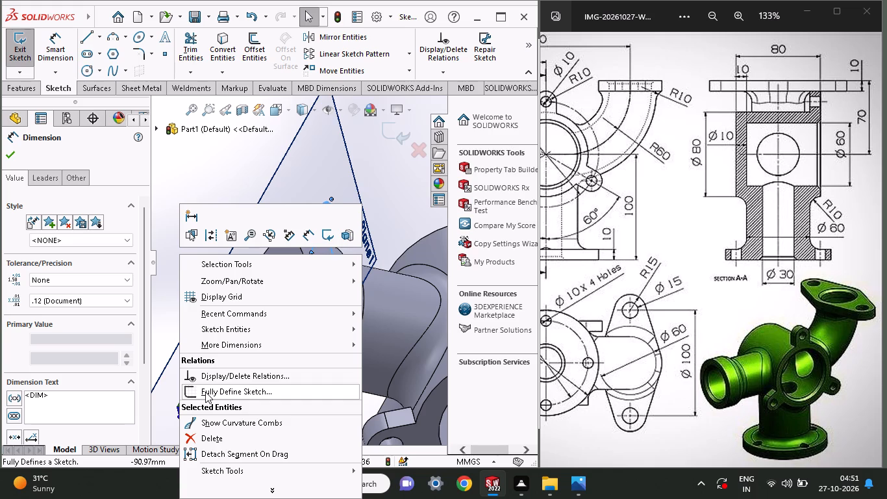
left_click(200, 433)
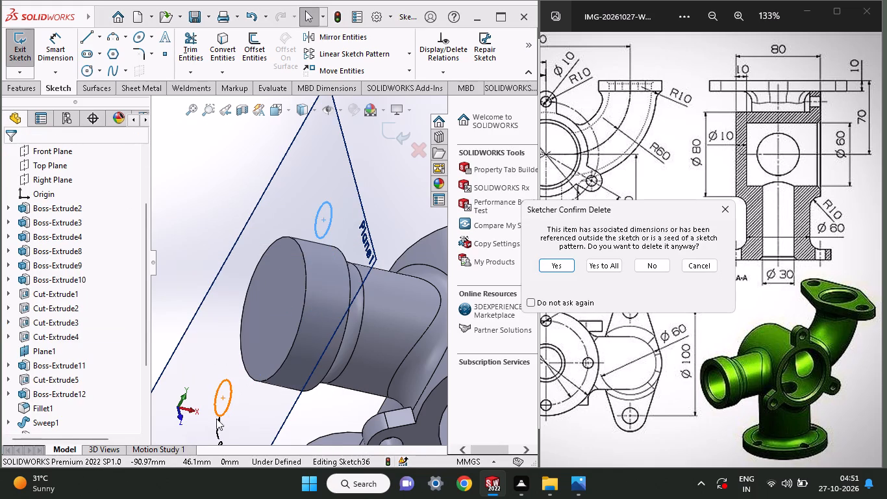
right_click(228, 402)
left_click(610, 263)
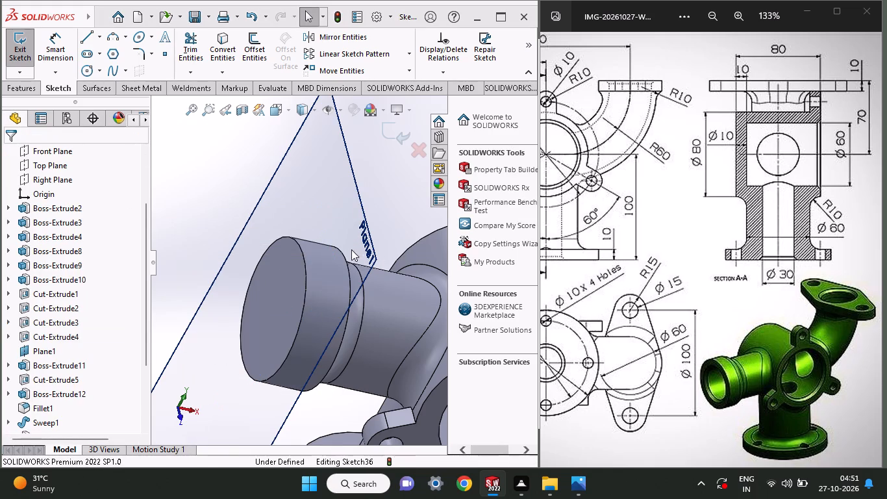
middle_click_drag(349, 274, 232, 287)
left_click(395, 135)
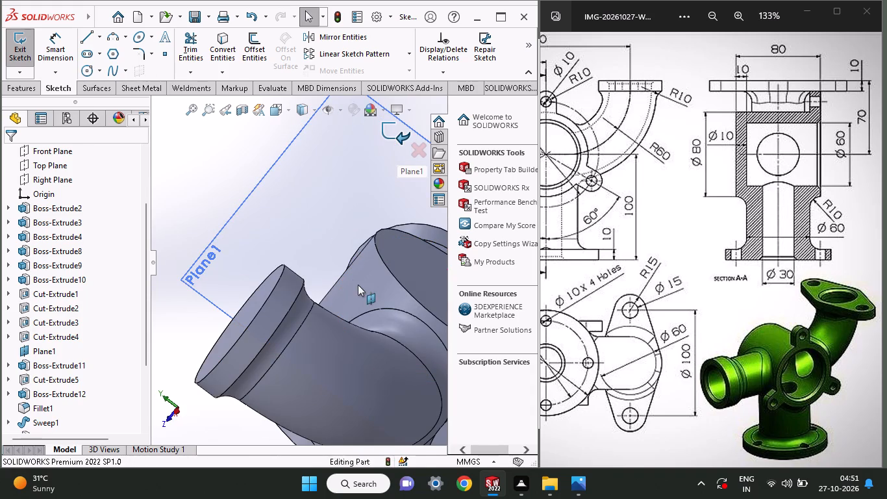
Start a sketch on the curved branch's end face and draw a concentric circle about 39 mm in diameter.
middle_click_drag(358, 276, 371, 287)
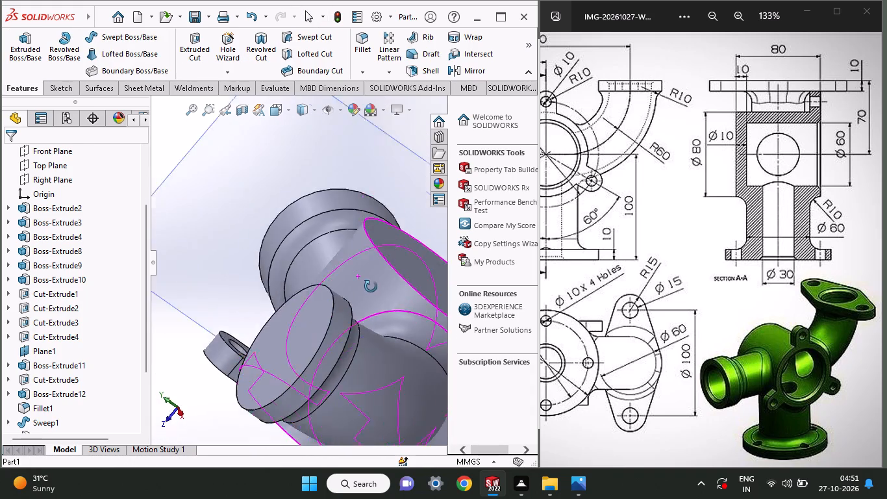
middle_click_drag(371, 287, 410, 281)
left_click(396, 326)
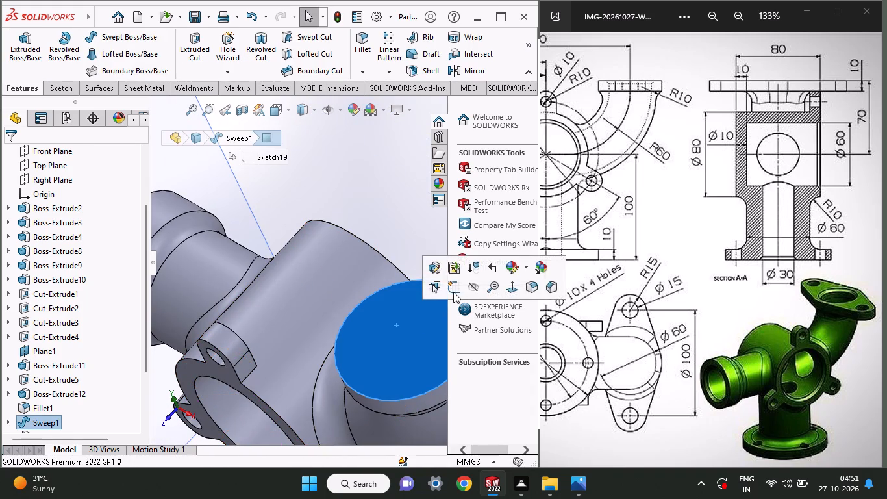
left_click(453, 292)
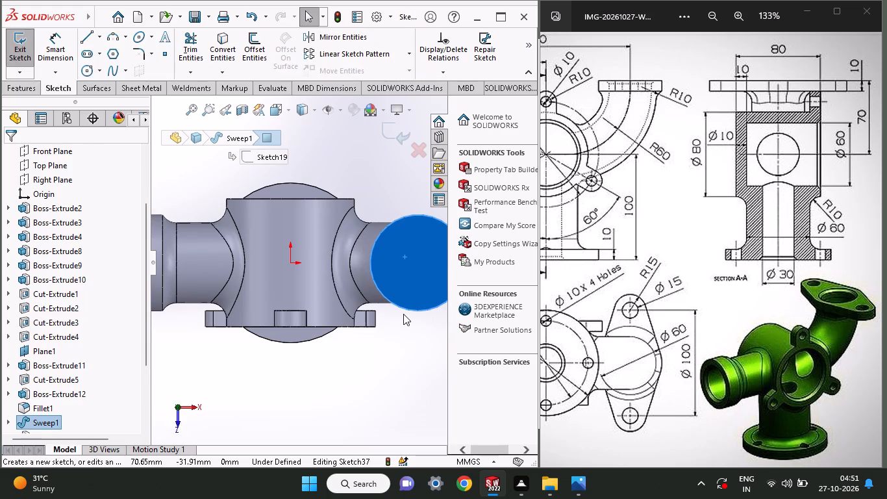
scroll(403, 314, "up", 3)
scroll(375, 220, "down", 3, "ctrl")
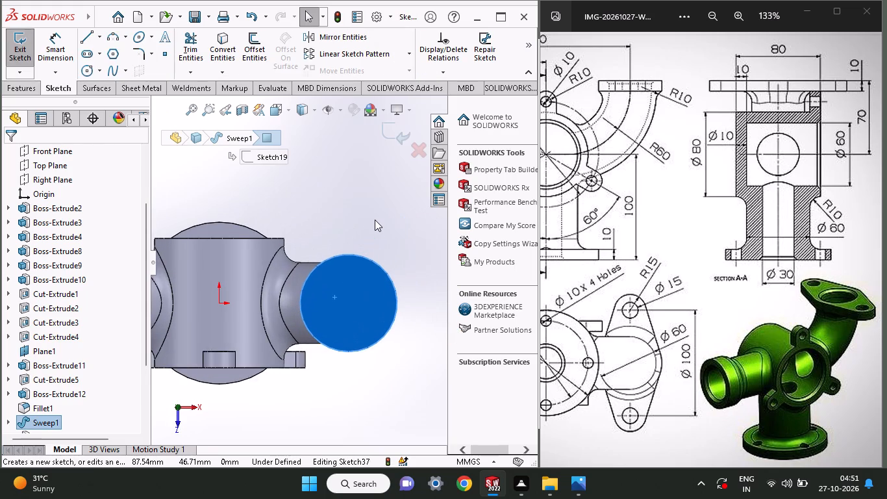
scroll(363, 305, "down", 1, "ctrl")
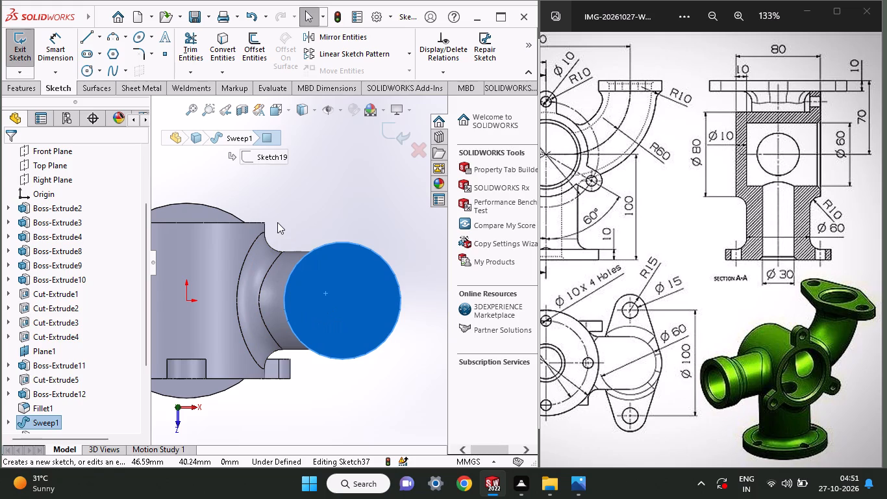
left_click(89, 70)
left_click(344, 301)
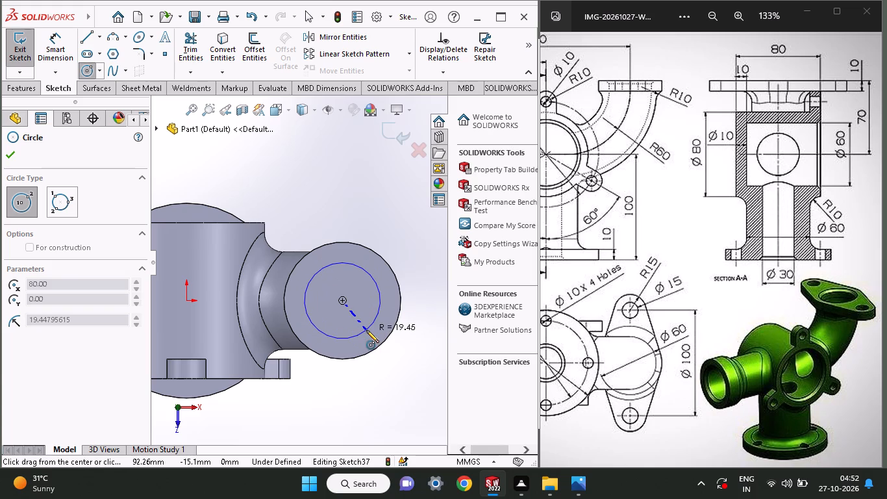
left_click(366, 330)
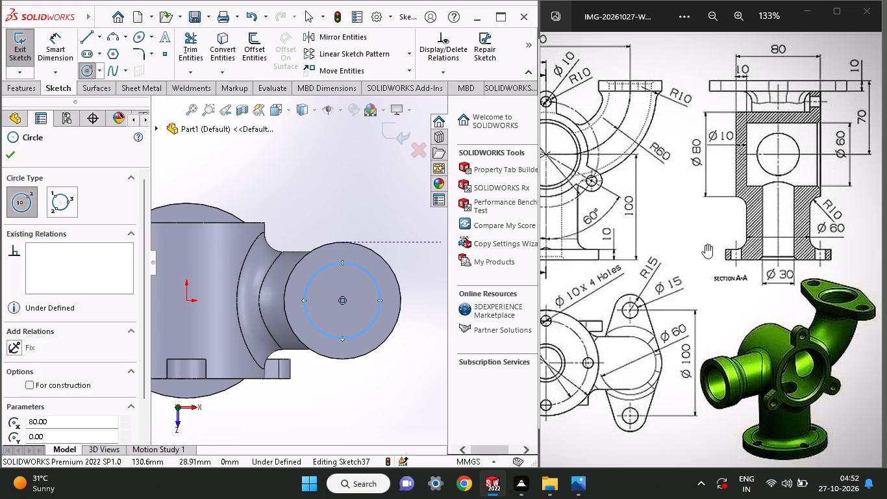
Check the oval flange in the reference drawing and dimension the concentric circle's diameter as 40 mm.
middle_click_drag(687, 316, 765, 305)
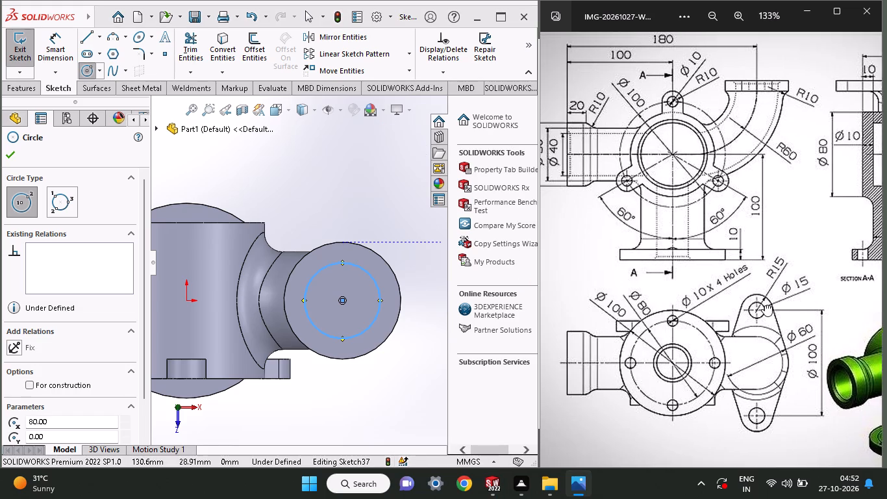
middle_click_drag(765, 305, 784, 305)
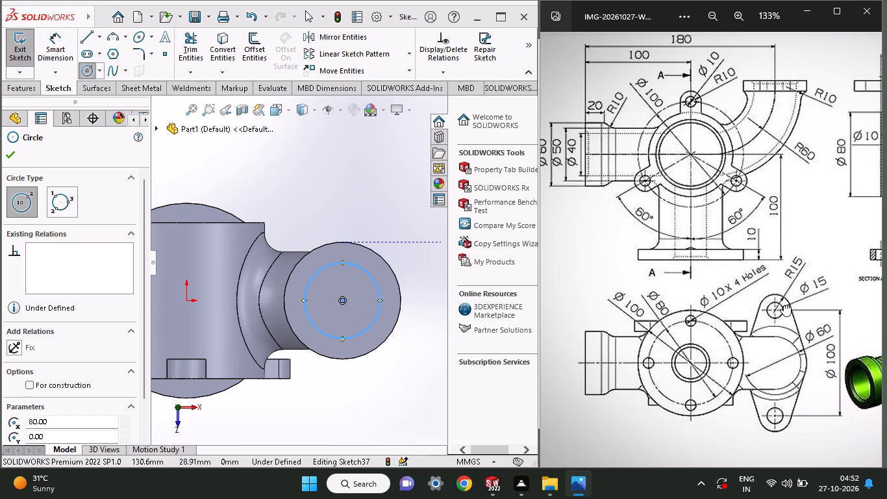
middle_click_drag(784, 305, 724, 327)
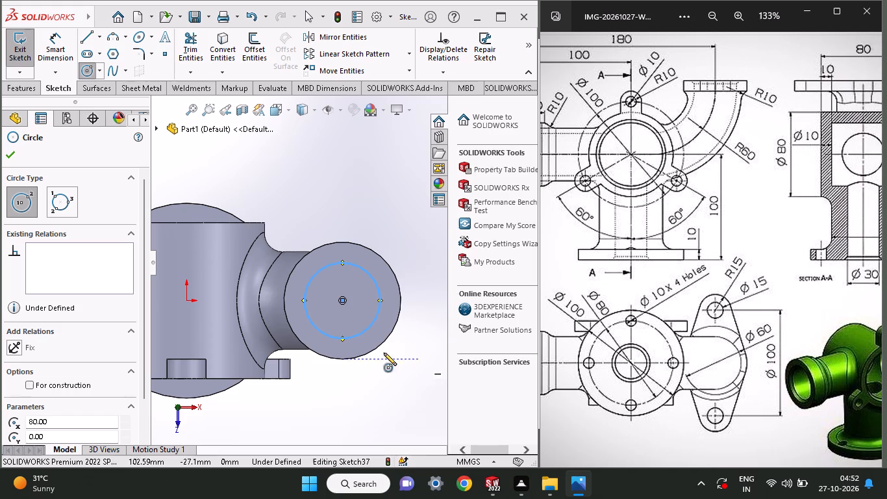
left_click(69, 45)
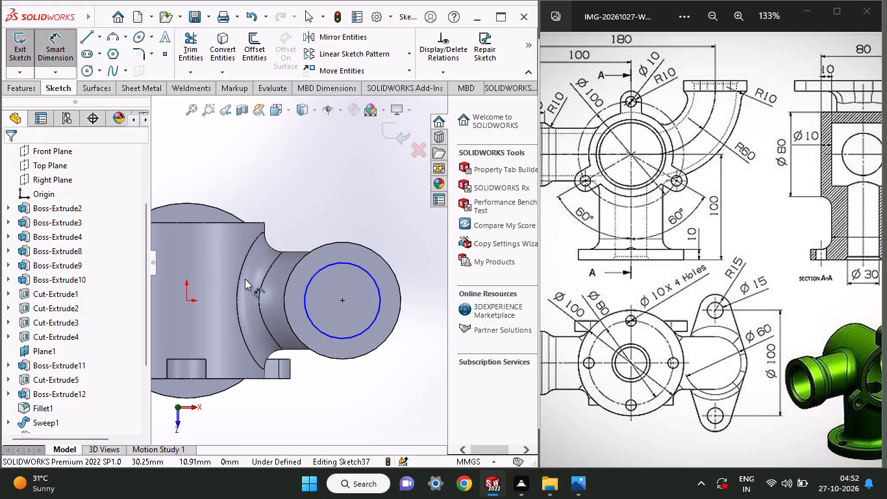
left_click(356, 340)
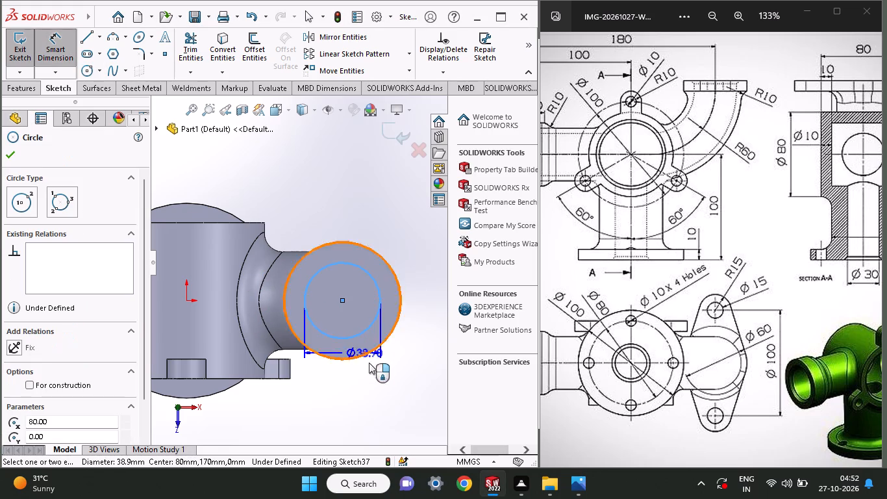
left_click(371, 387)
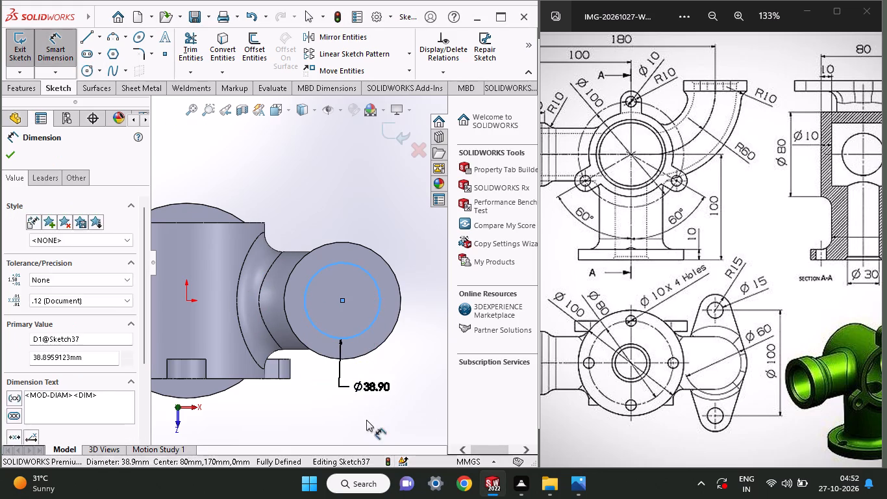
type("10")
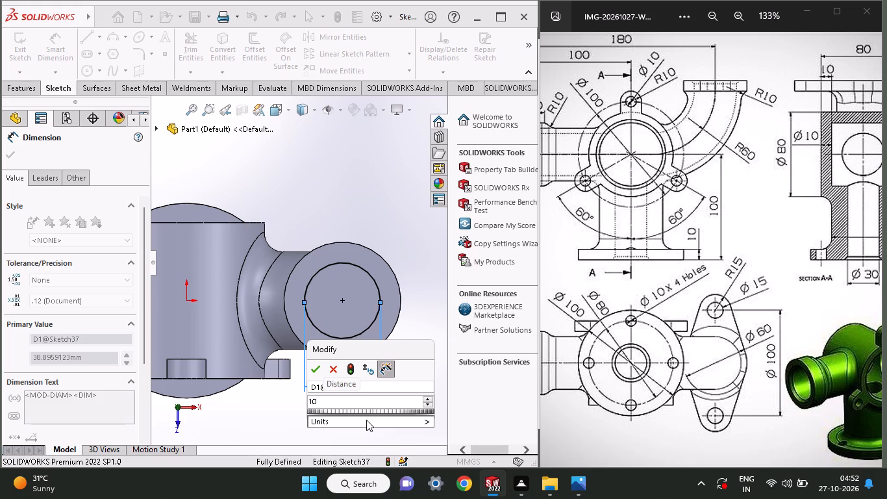
key("BackSpace")
key("BackSpace")
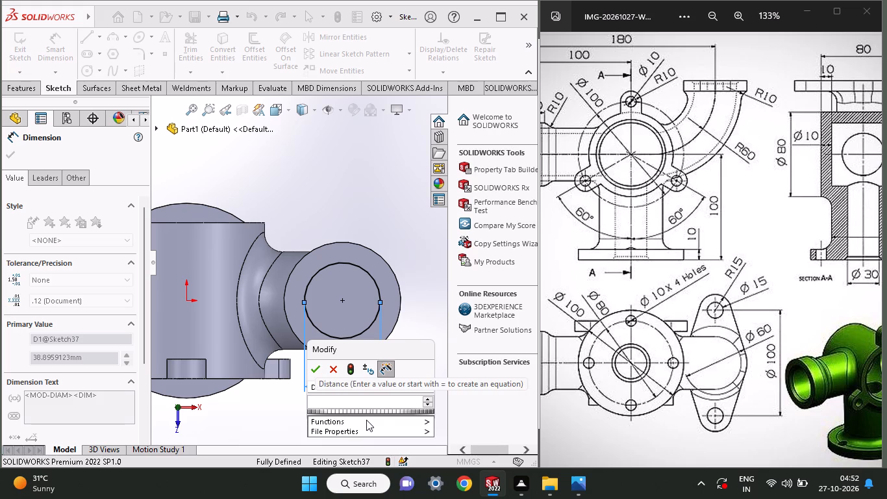
type("40")
key("Return")
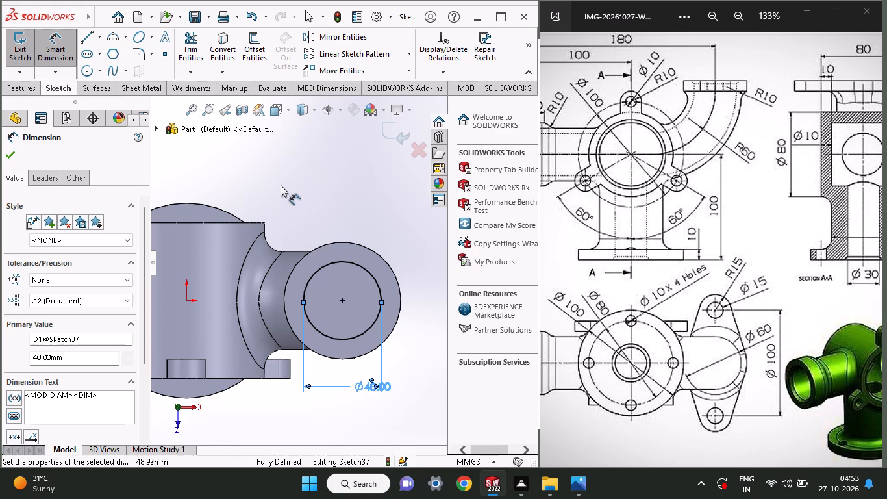
Examine the dimensioned circle on the curved branch's end face from several angles and compare it with the reference drawing.
middle_click_drag(296, 192, 314, 92)
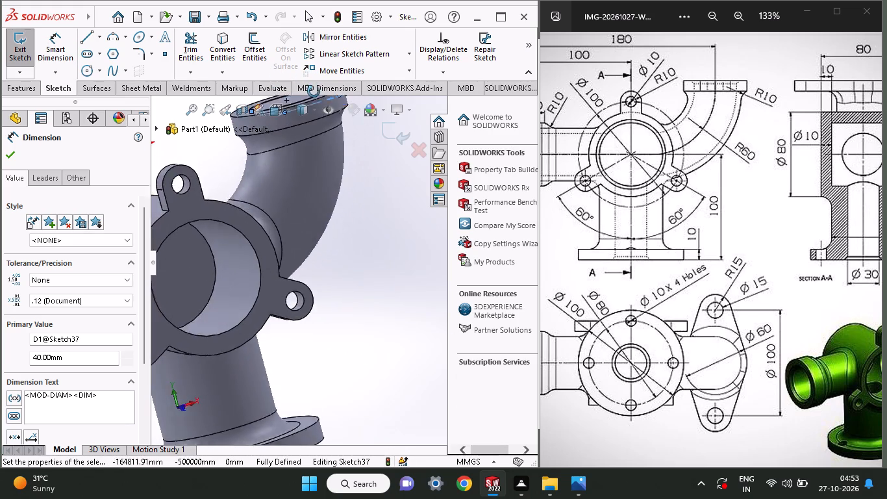
middle_click_drag(314, 92, 314, 144)
left_click(25, 89)
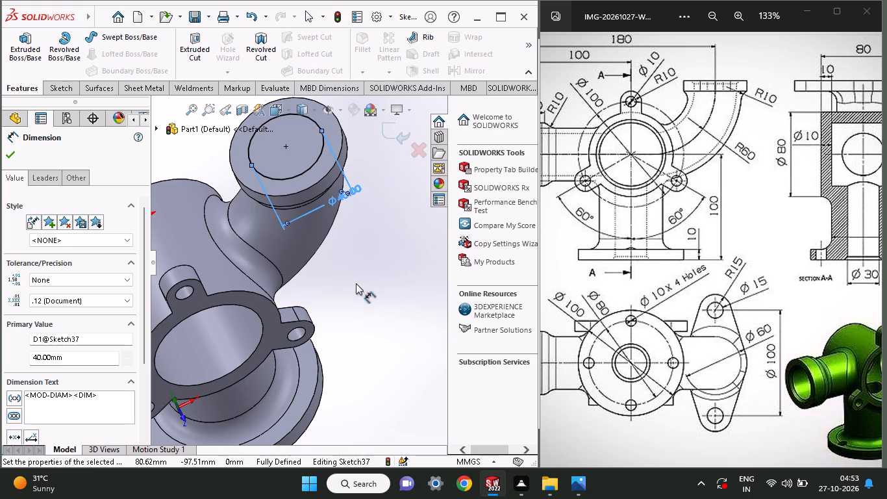
middle_click_drag(366, 291, 359, 309)
middle_click_drag(608, 253, 498, 313)
middle_click_drag(374, 235, 358, 280)
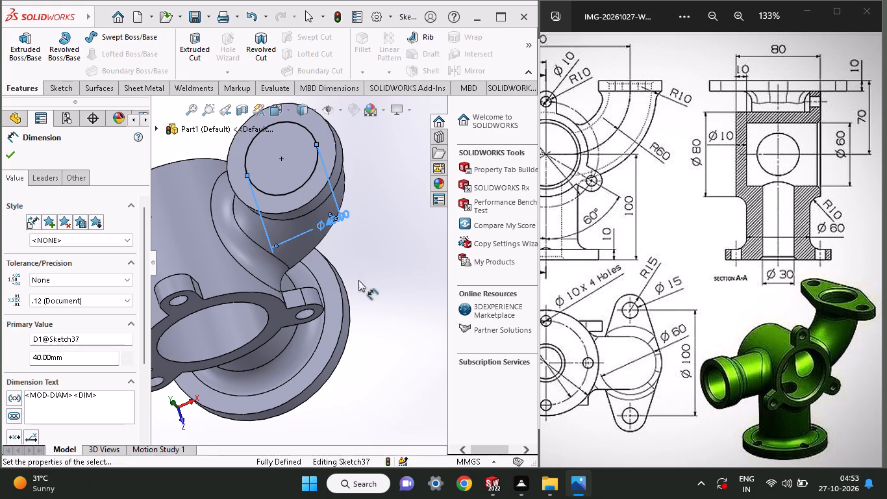
middle_click_drag(358, 280, 369, 262)
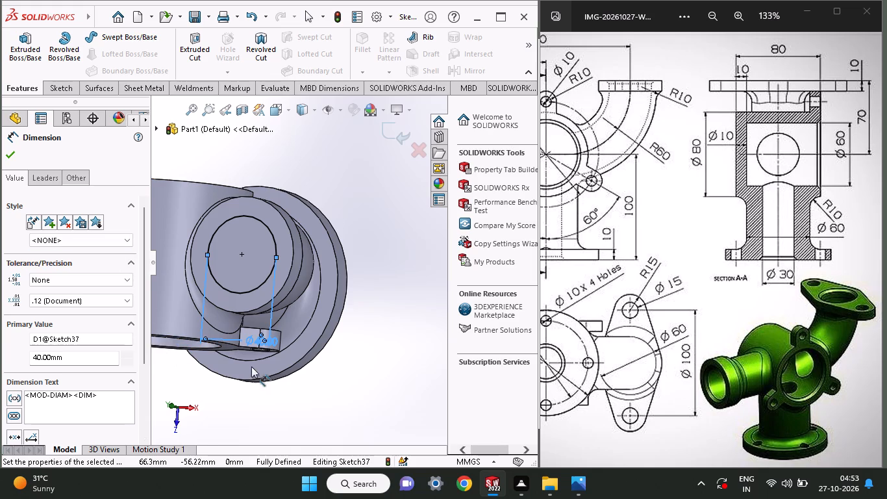
middle_click_drag(375, 334, 397, 346)
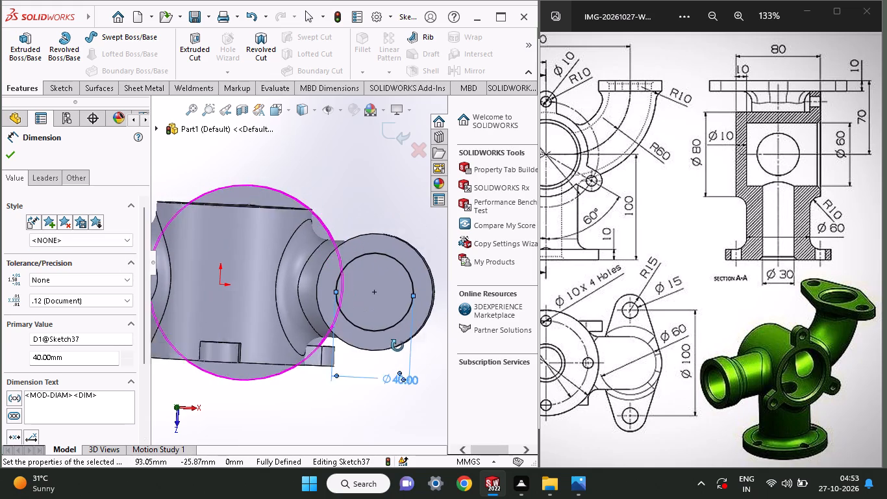
middle_click_drag(397, 346, 395, 346)
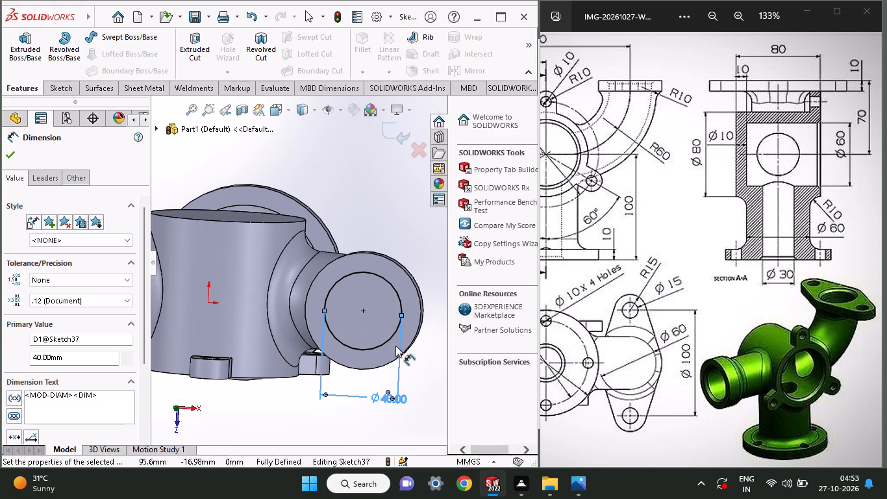
left_click(4, 157)
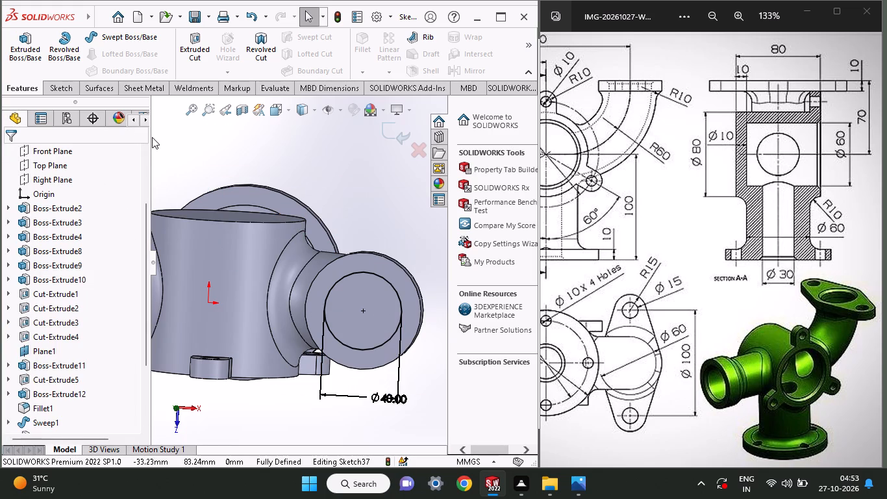
Set the concentric circle's diameter to 60 mm.
double_click(388, 402)
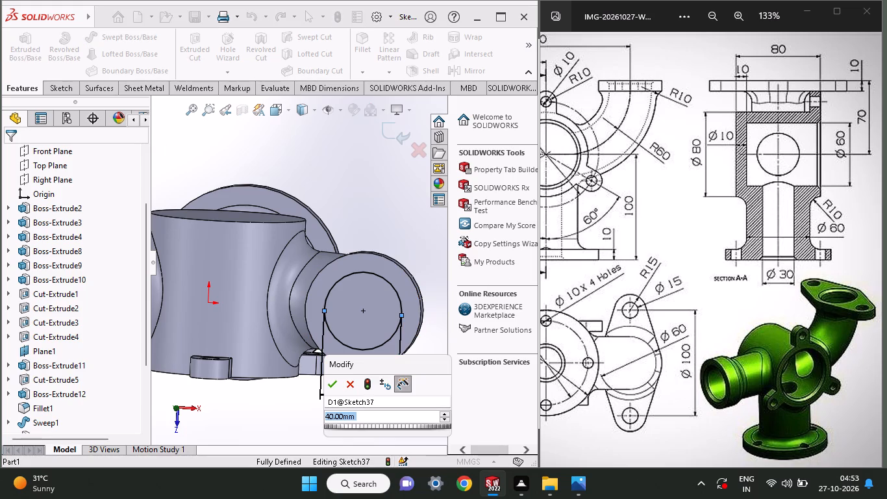
type("60")
key("Return")
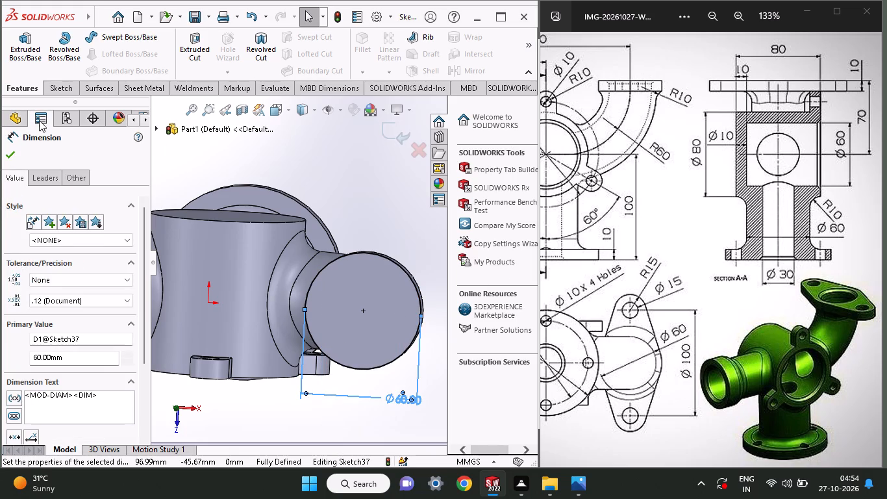
Draw two circles aligned with the 60 mm circle's centre, about 20 mm in diameter above it and about 24 mm below it.
left_click(62, 85)
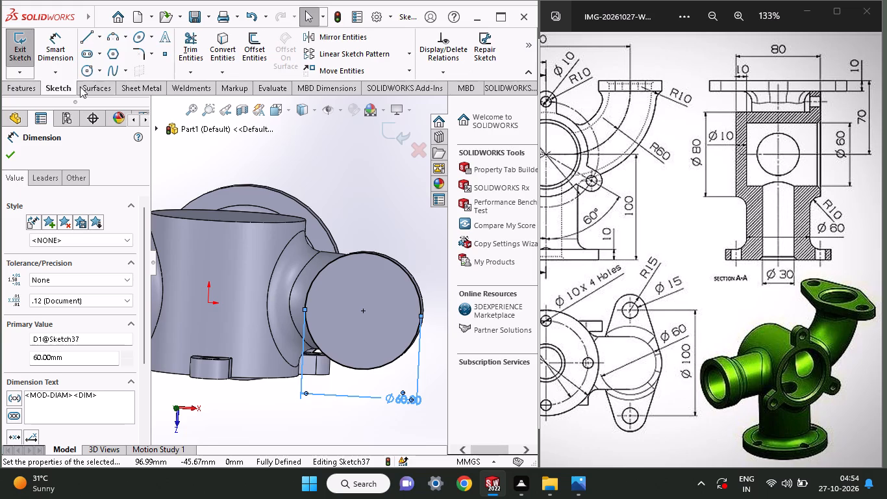
left_click(84, 74)
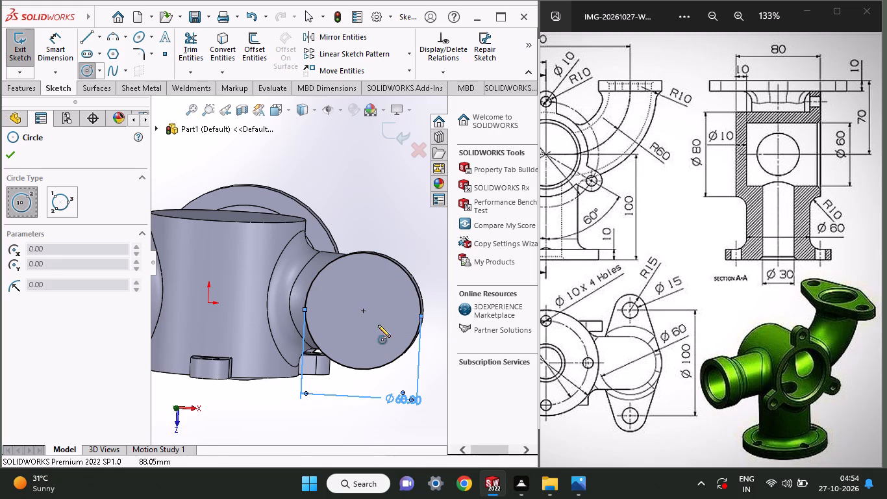
left_click(365, 205)
left_click(376, 222)
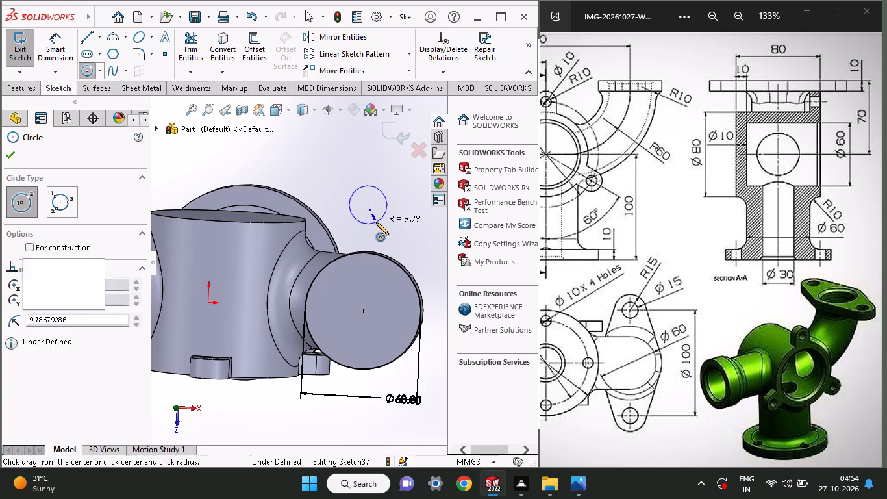
left_click(360, 408)
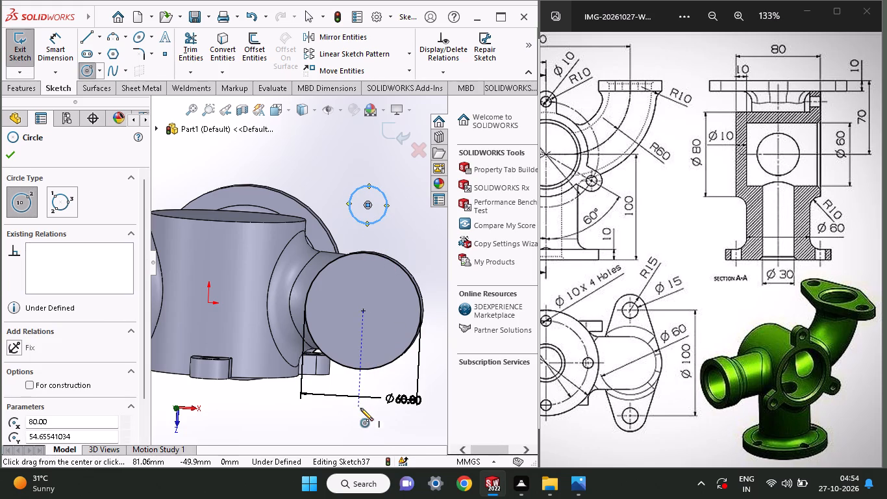
left_click(375, 424)
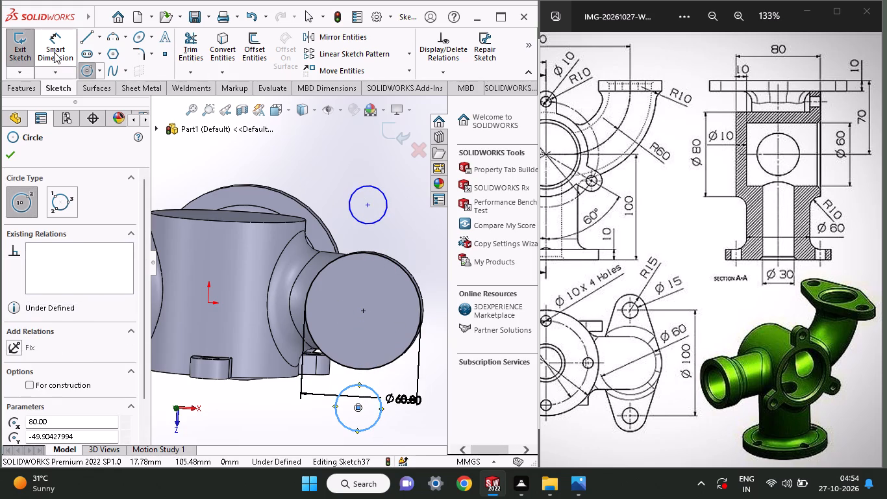
Dimension the diameters of the upper and lower circles as 30 mm each.
left_click(54, 52)
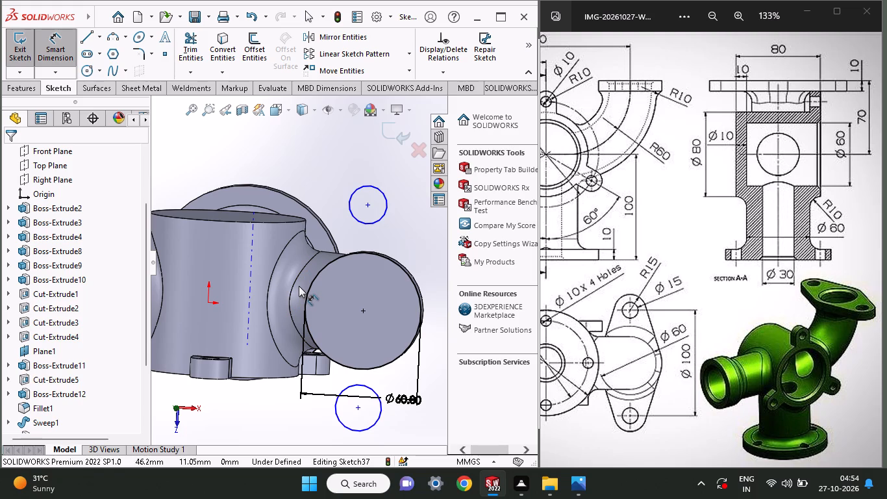
left_click(350, 203)
left_click(329, 142)
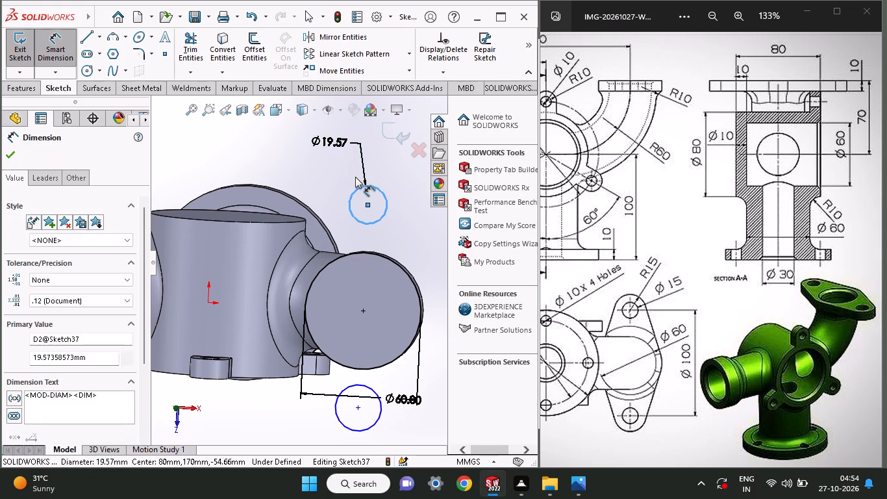
type("30")
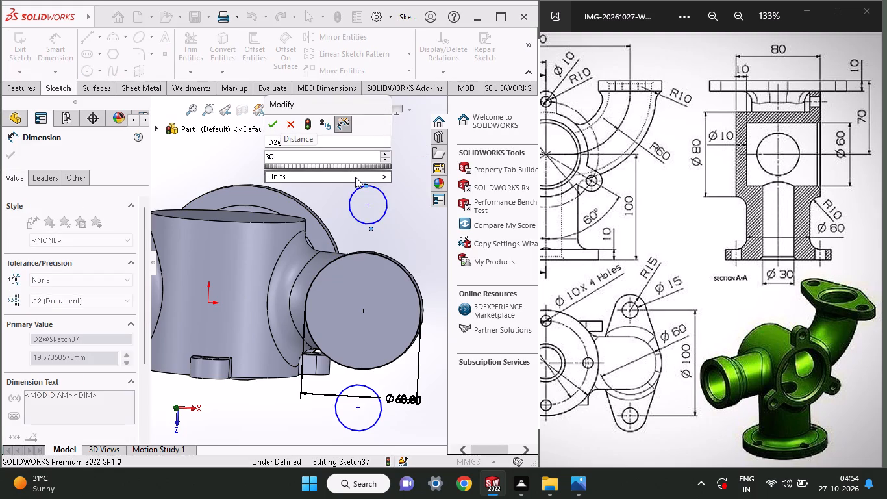
key("Return")
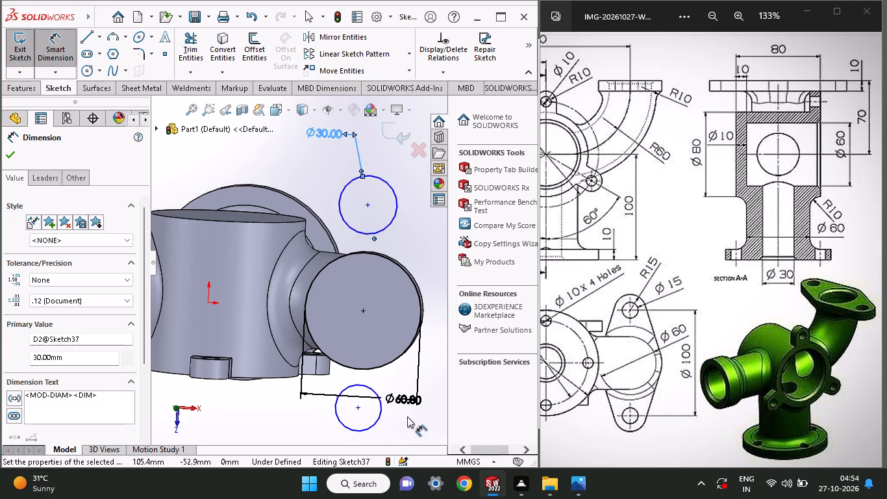
left_click(373, 427)
left_click(291, 435)
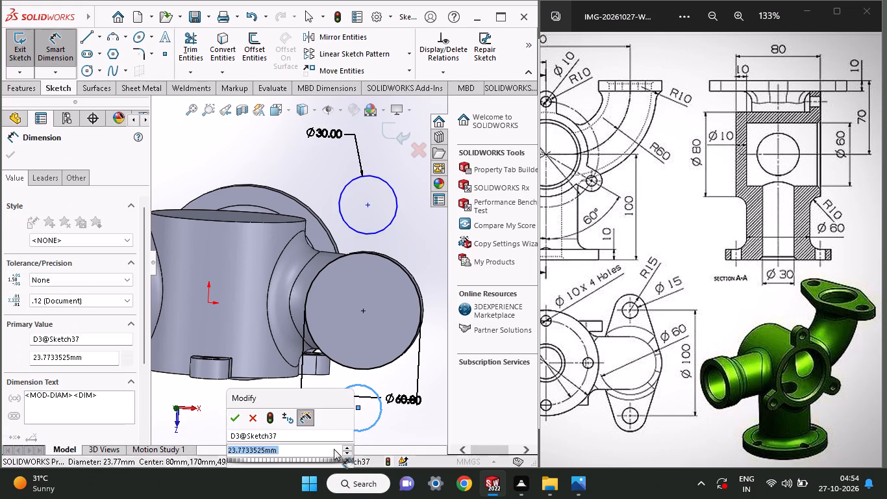
type("30")
key("Return")
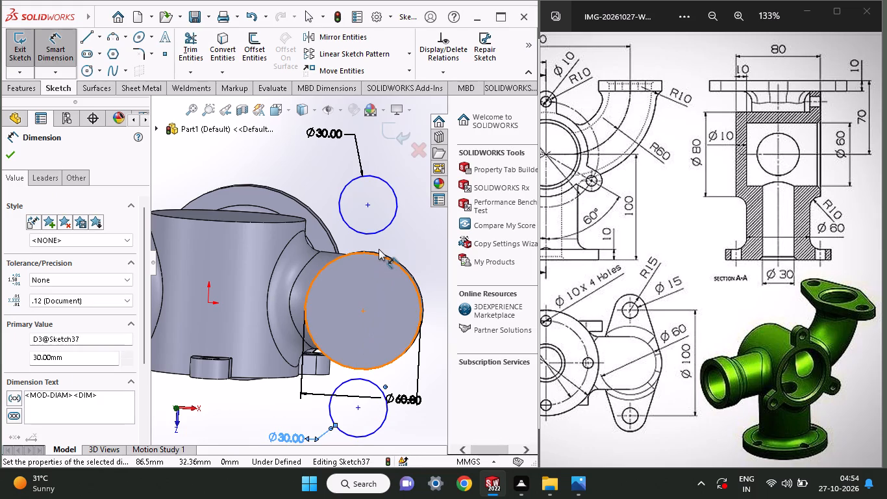
Dimension the distance between the centres of the two 30 mm circles as 100 mm.
left_click(355, 409)
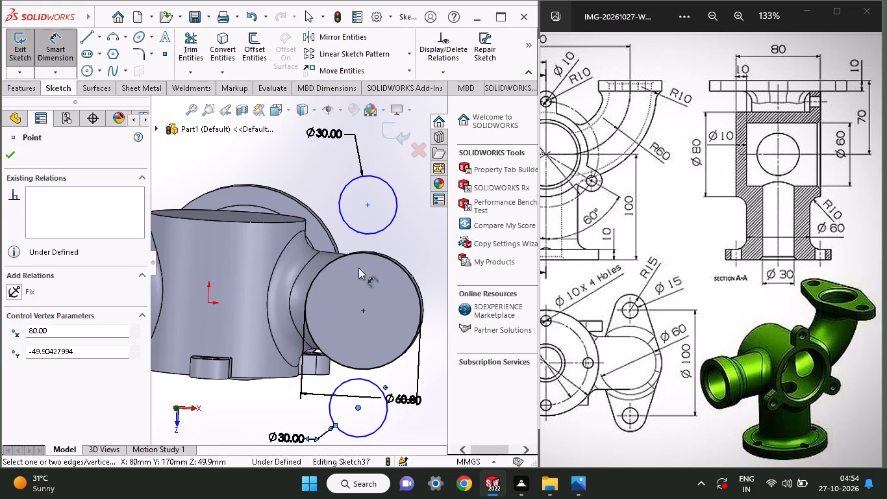
left_click(367, 207)
left_click(436, 295)
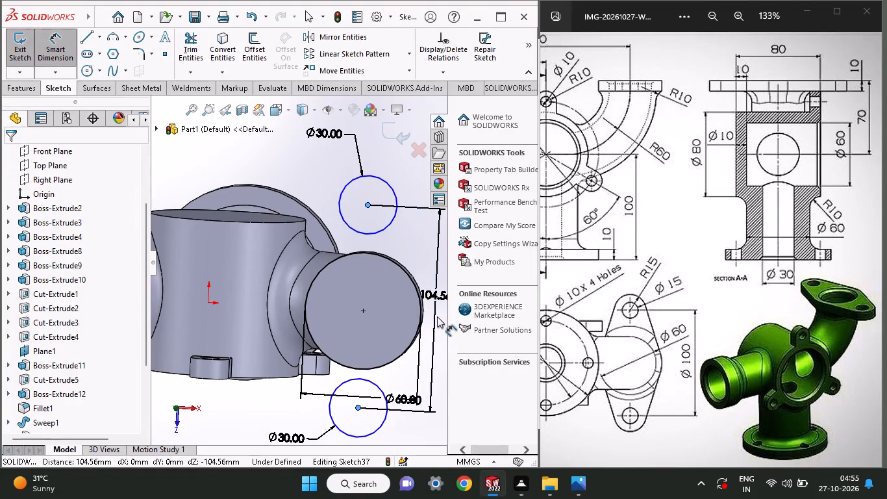
type("100")
key("Return")
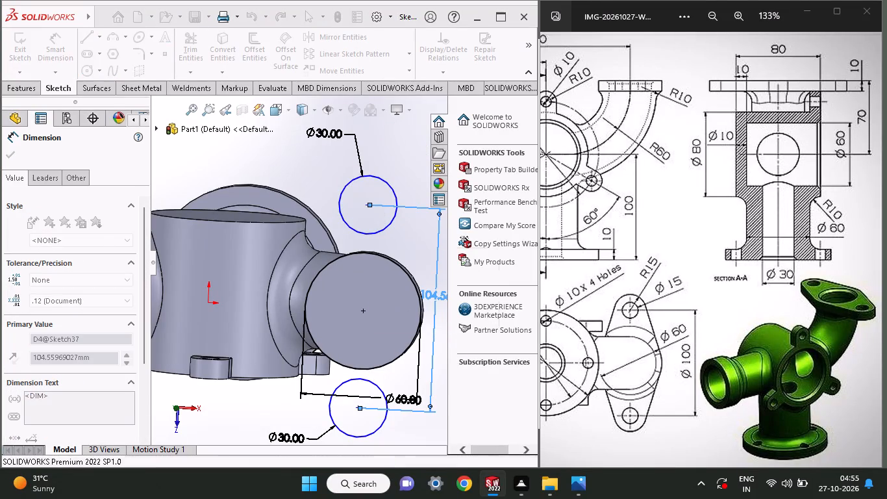
Dimension the distance from the 60 mm circle's centre to the lower 30 mm circle's centre as 20 mm.
left_click(364, 311)
left_click(358, 409)
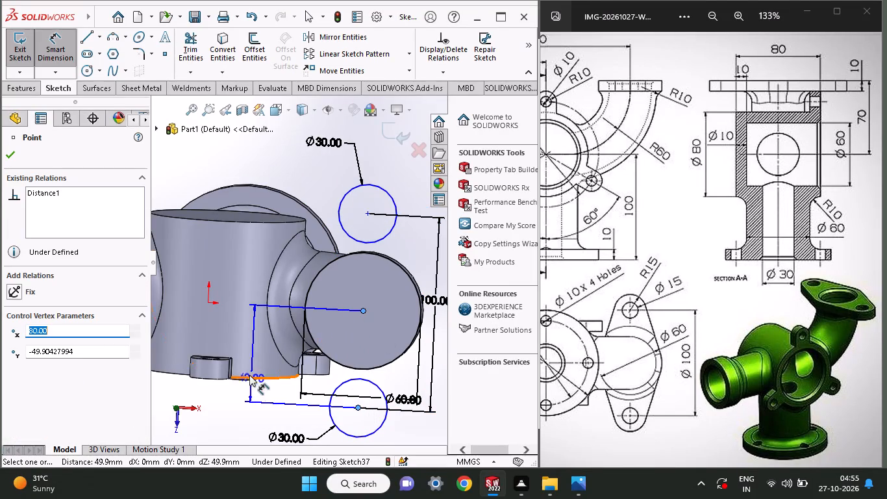
left_click(246, 356)
type("20")
key("Return")
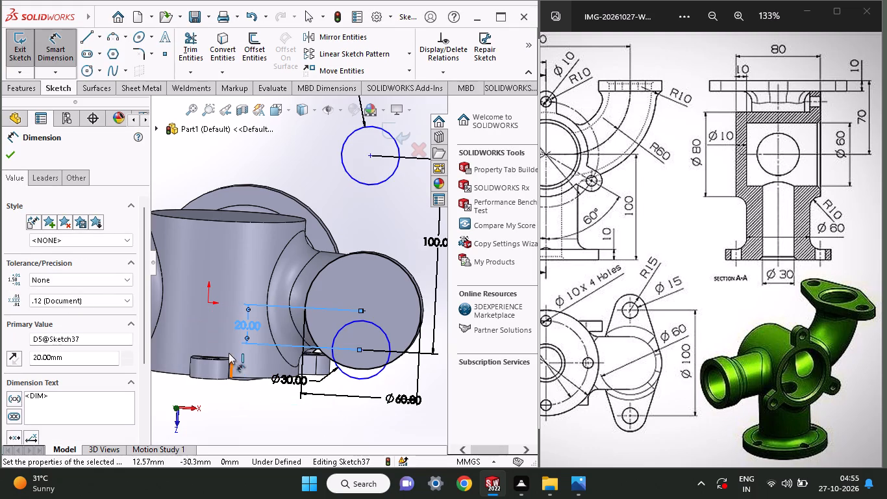
Set the distance between the 60 mm circle's centre and the lower 30 mm circle's centre to 50 mm.
double_click(239, 325)
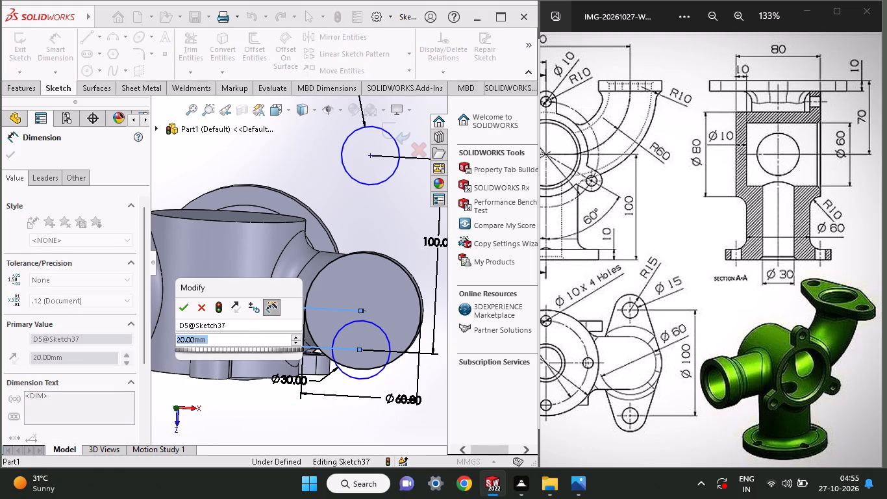
type("50")
key("Return")
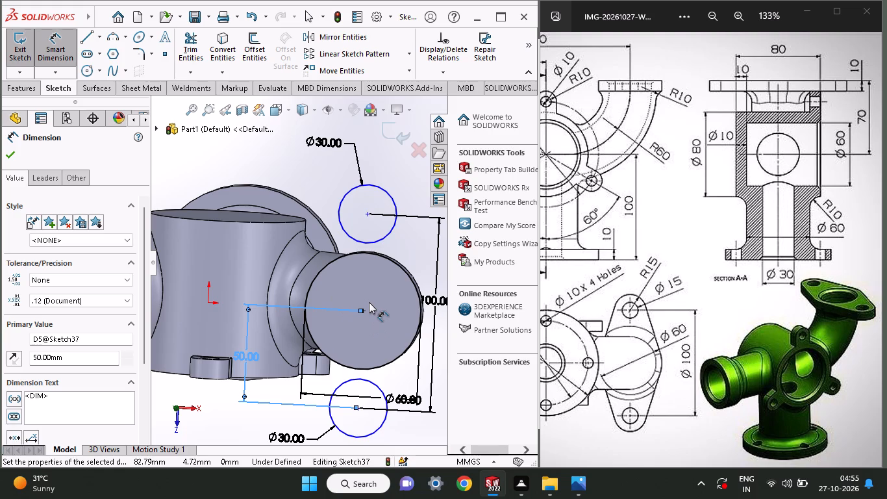
left_click(0, 157)
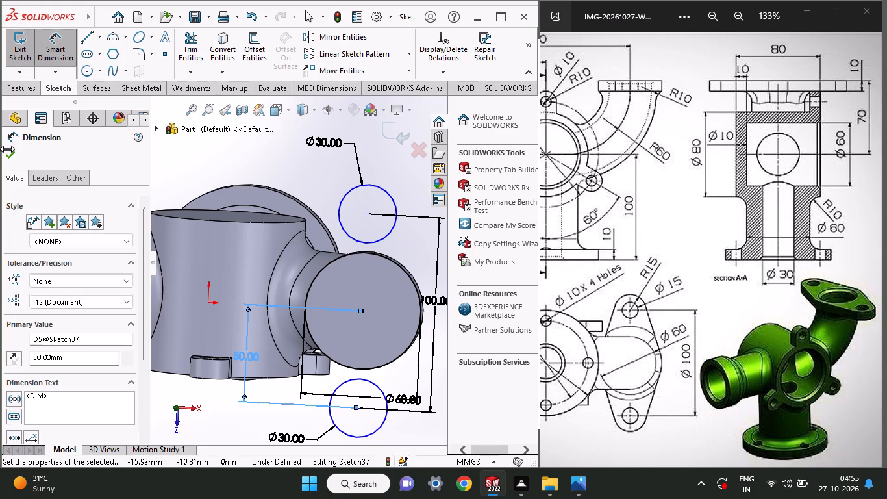
left_click(7, 149)
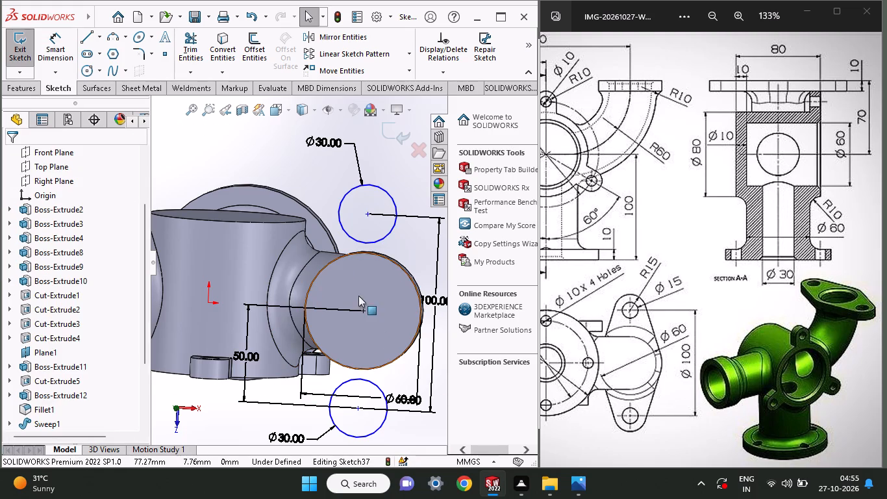
Add a vertical relation between the centres of the 60 mm circle and the two 30 mm circles.
left_click(364, 309, "shift")
left_click(356, 410, "shift")
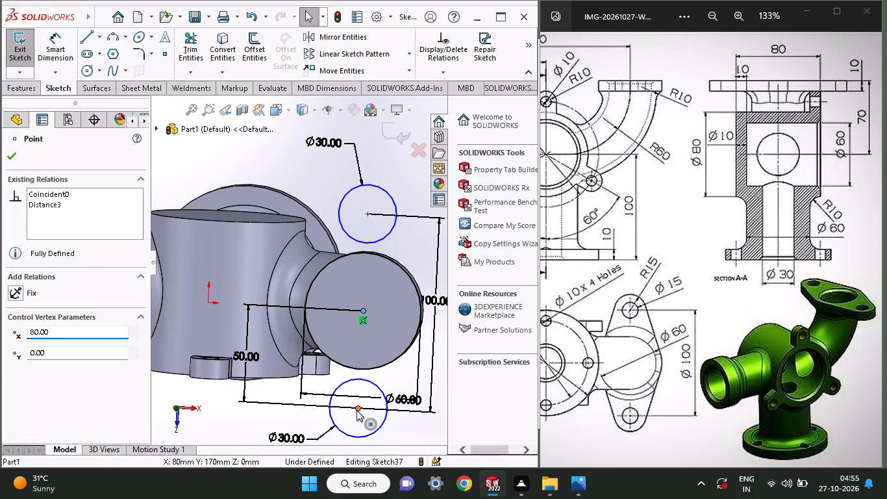
left_click(367, 211, "shift")
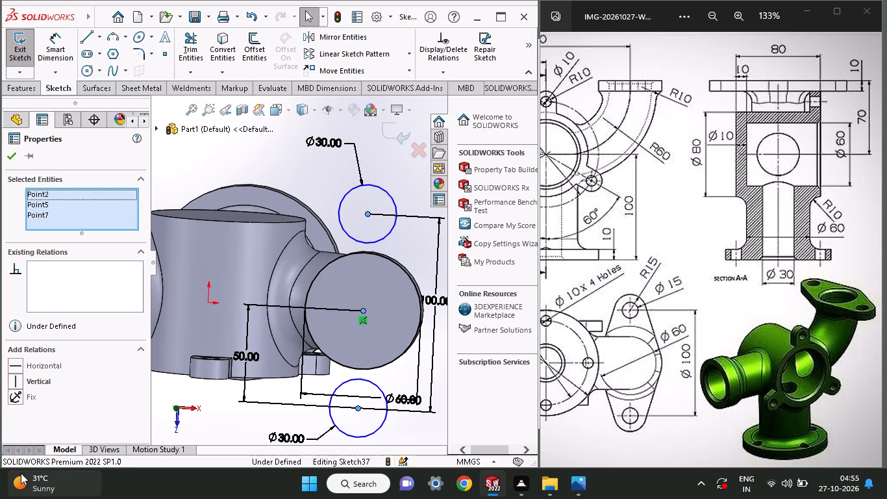
left_click(21, 365)
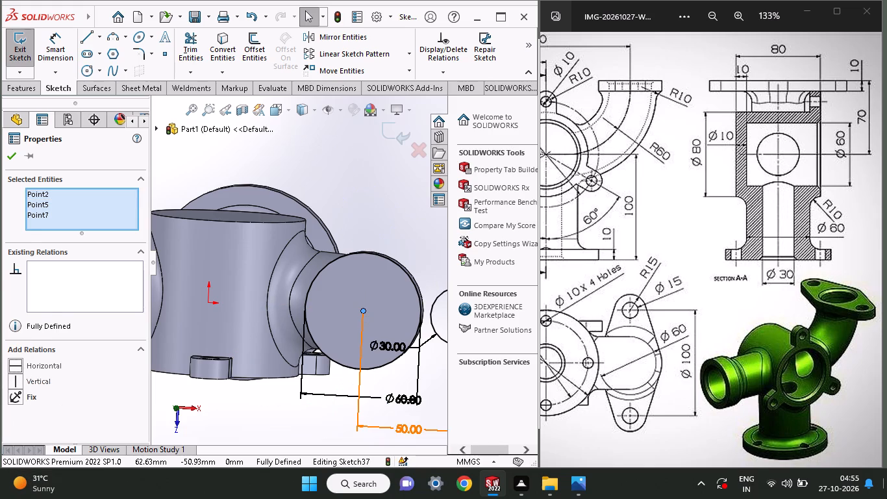
key("ctrl+z")
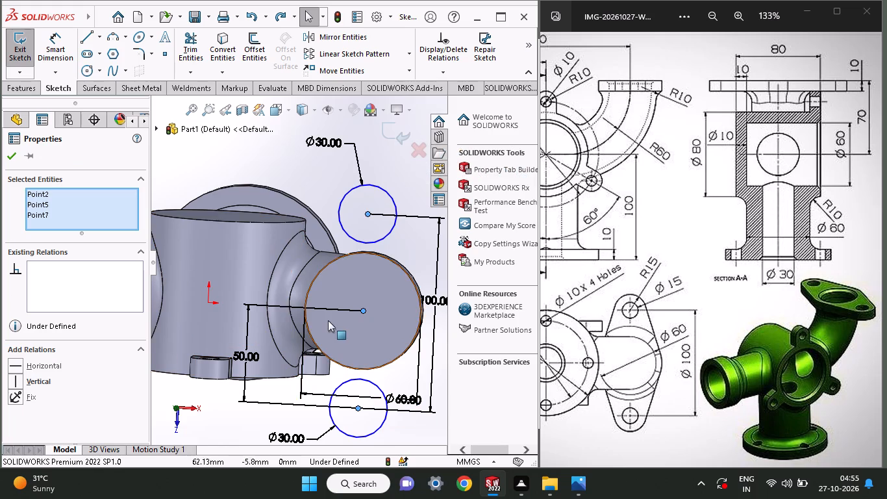
left_click(27, 382)
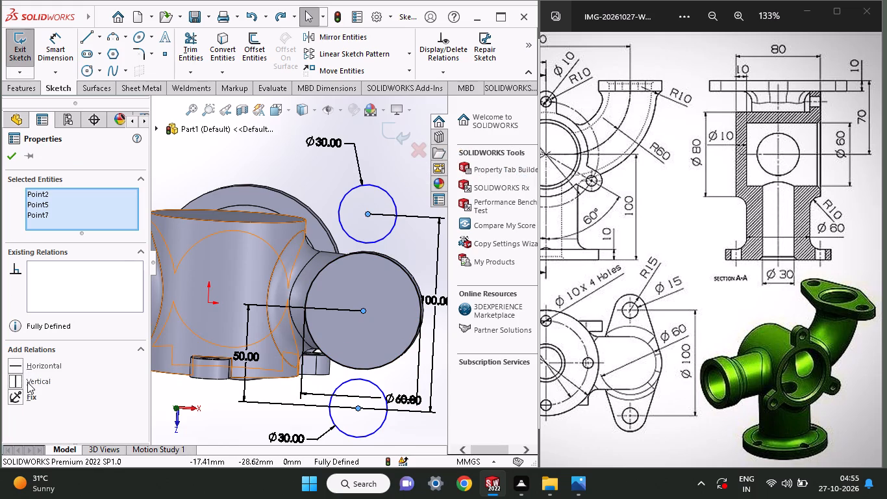
left_click(12, 157)
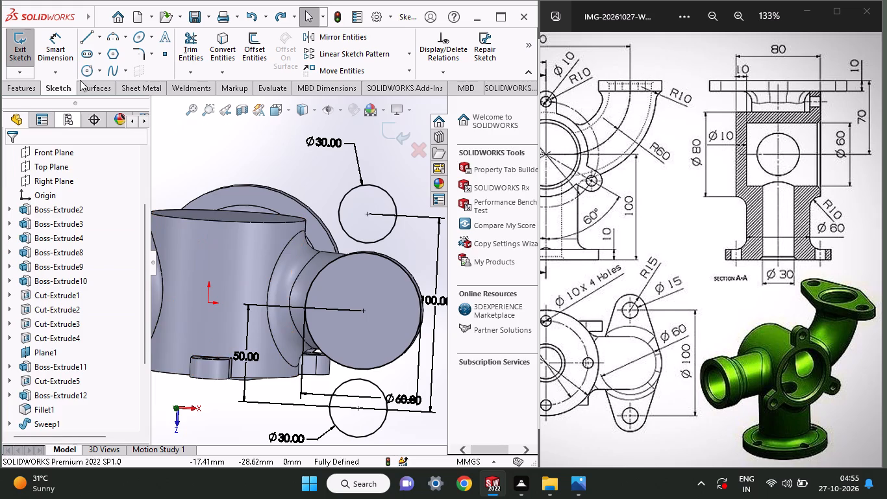
Draw two separate slanted lines flanking the upper 30 mm circle and widening toward the 60 mm circle's sides, the left one about 75 mm long.
left_click(92, 34)
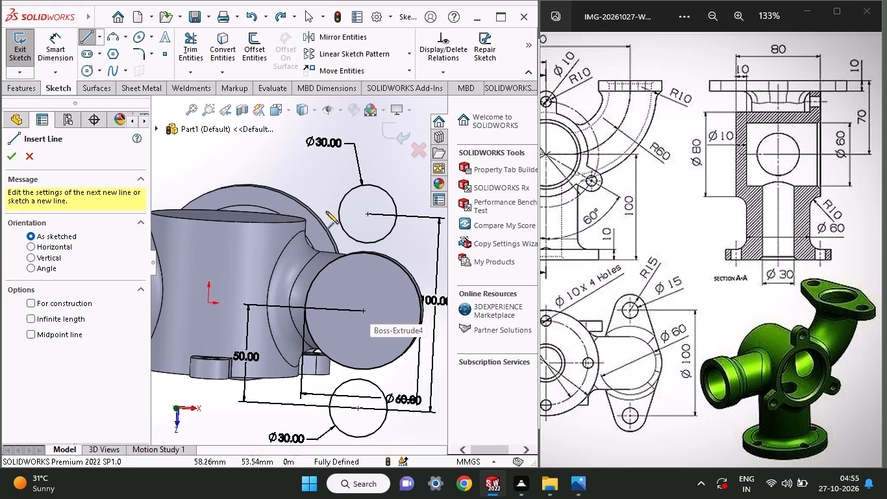
left_click(297, 298)
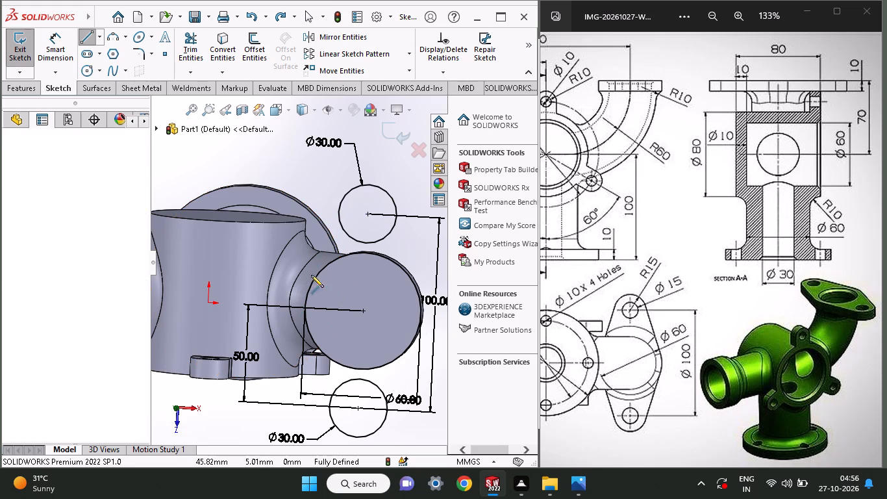
left_click(351, 162)
right_click(368, 161)
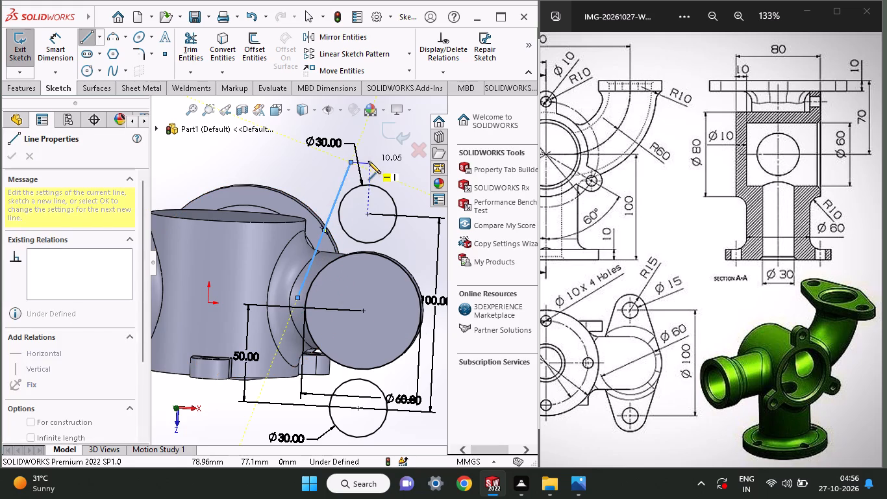
left_click(379, 170)
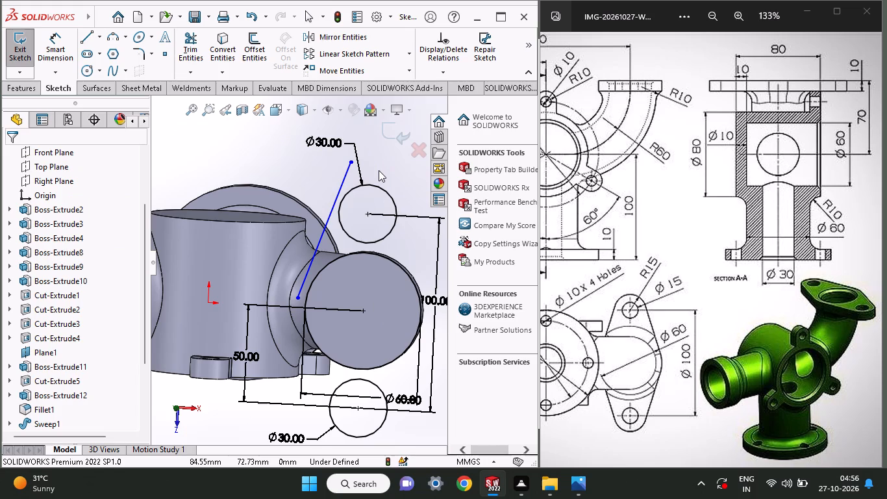
left_click(90, 37)
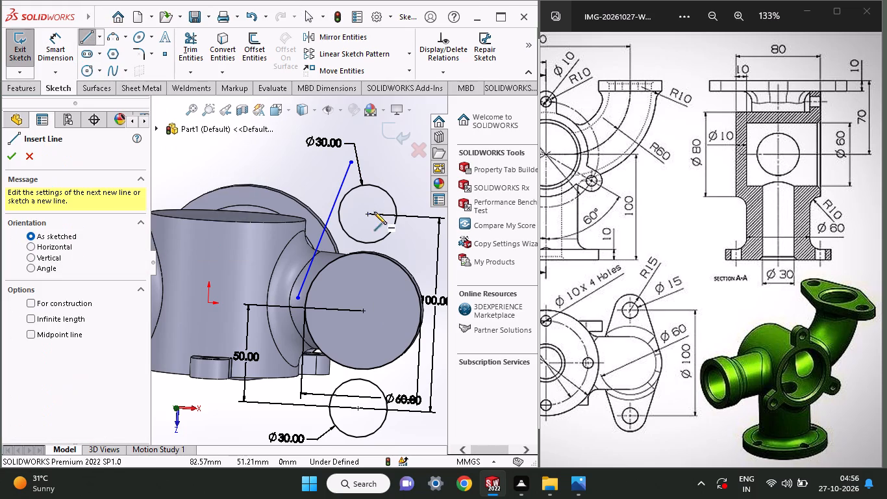
left_click(387, 166)
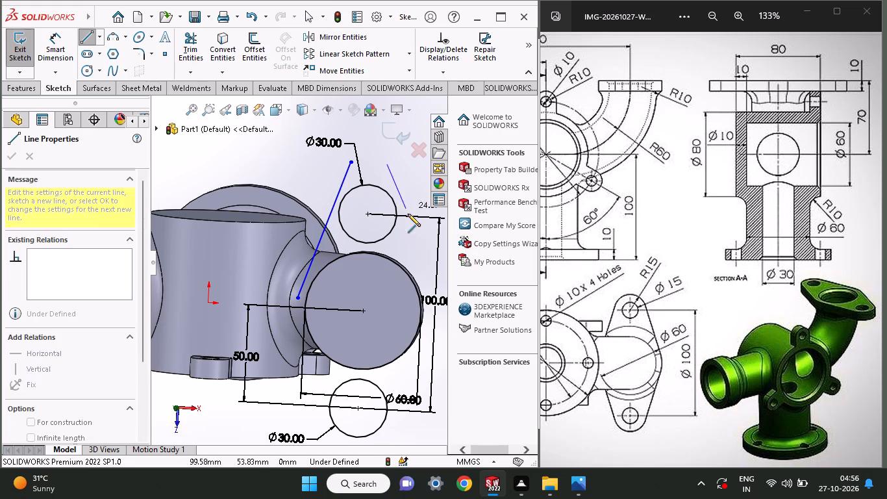
left_click(430, 302)
right_click(318, 162)
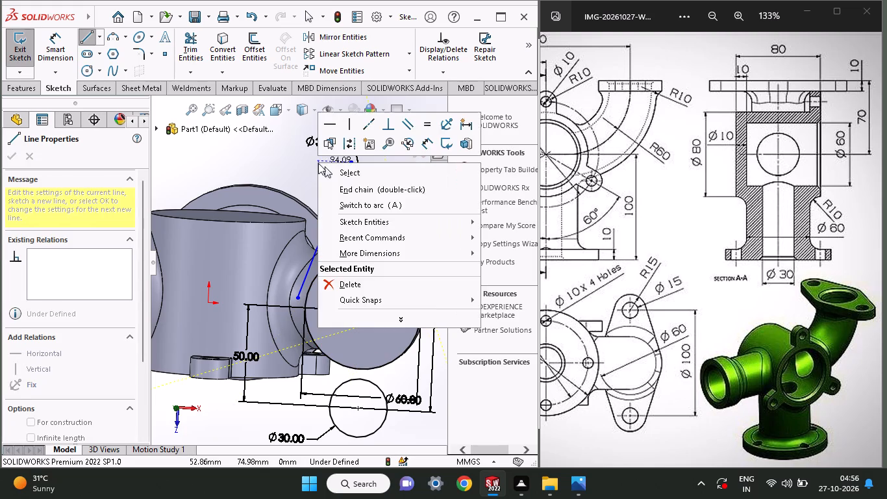
left_click(322, 170)
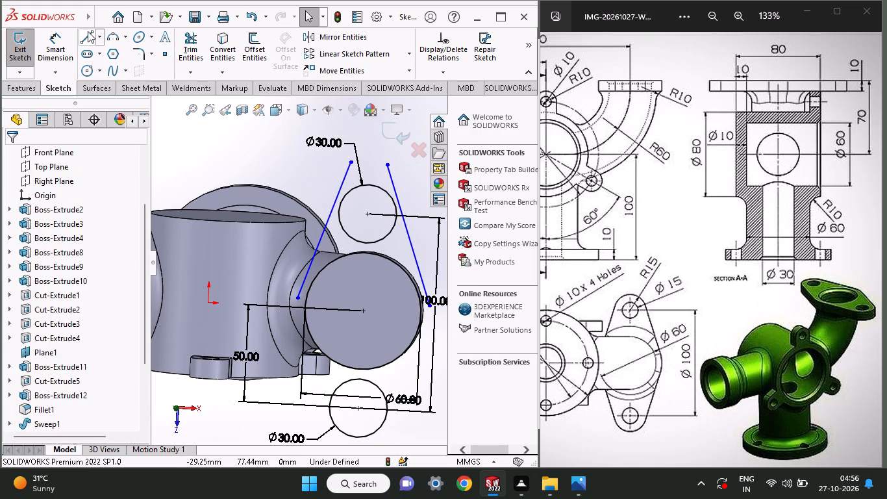
Draw two separate slanted lines from beside the lower 30 mm circle up to the 60 mm circle's sides, the left one about 66 mm long.
left_click(88, 31)
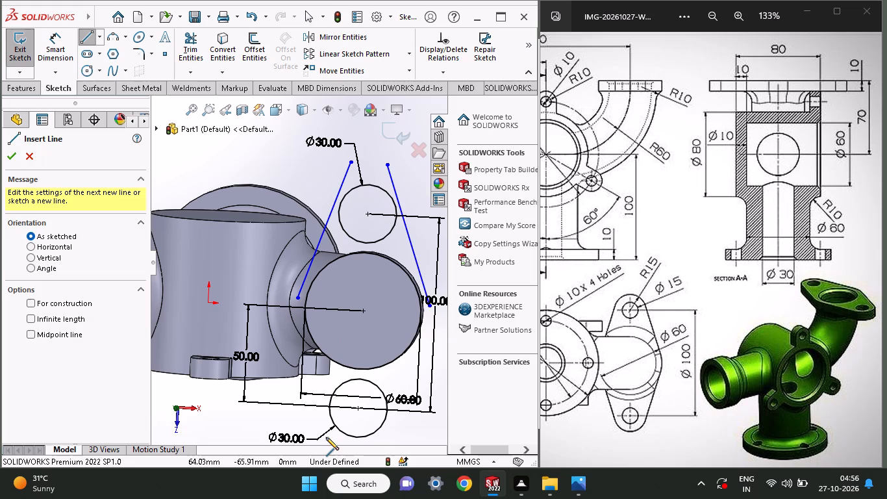
left_click(333, 437)
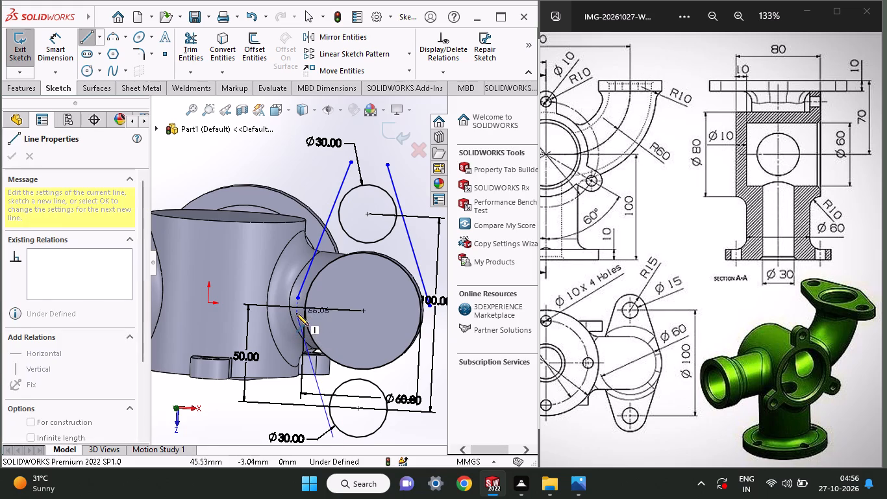
left_click(296, 313)
right_click(237, 409)
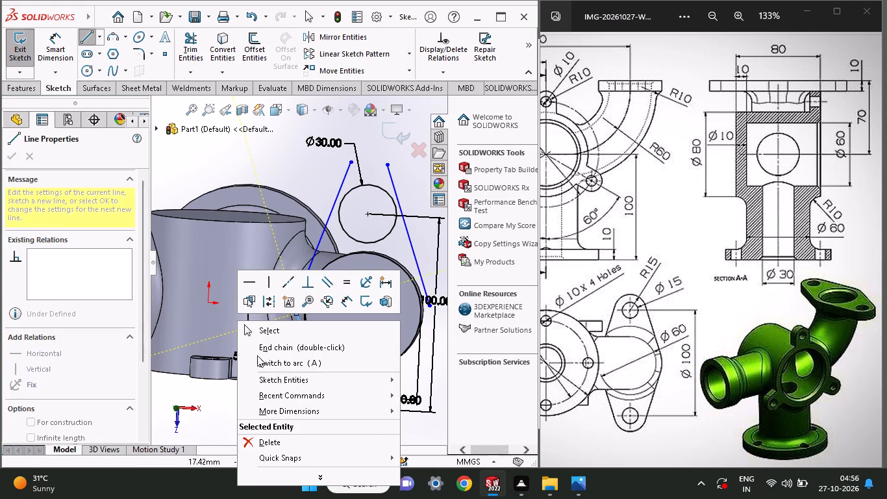
left_click(256, 333)
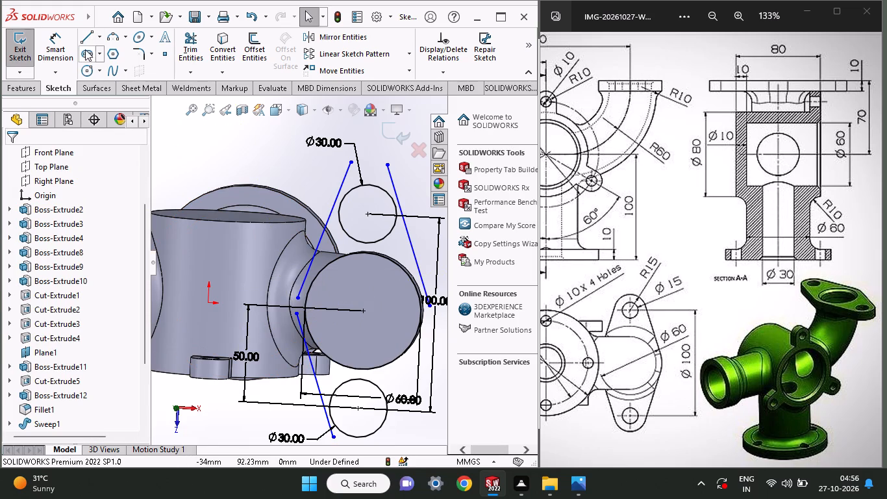
left_click(87, 42)
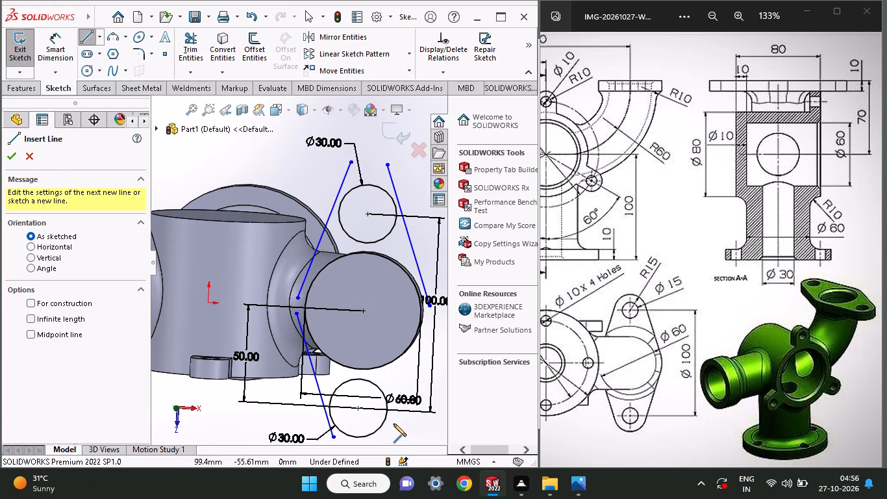
left_click(384, 433)
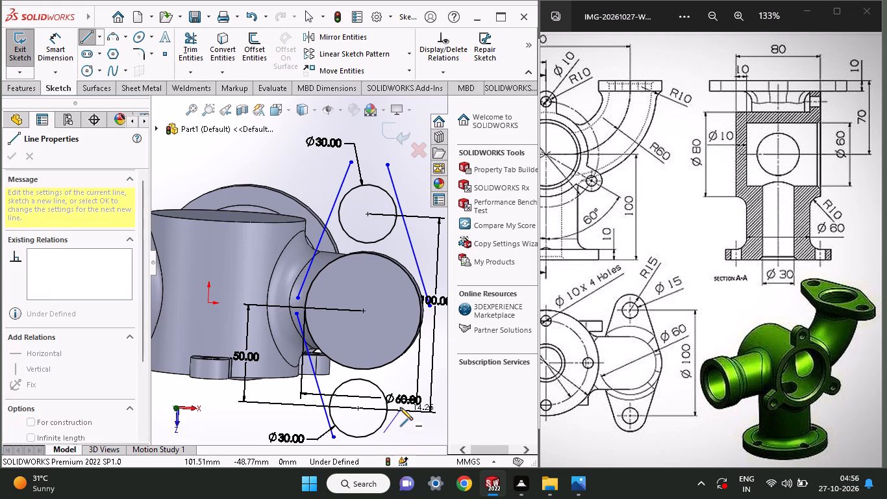
left_click(427, 326)
right_click(444, 382)
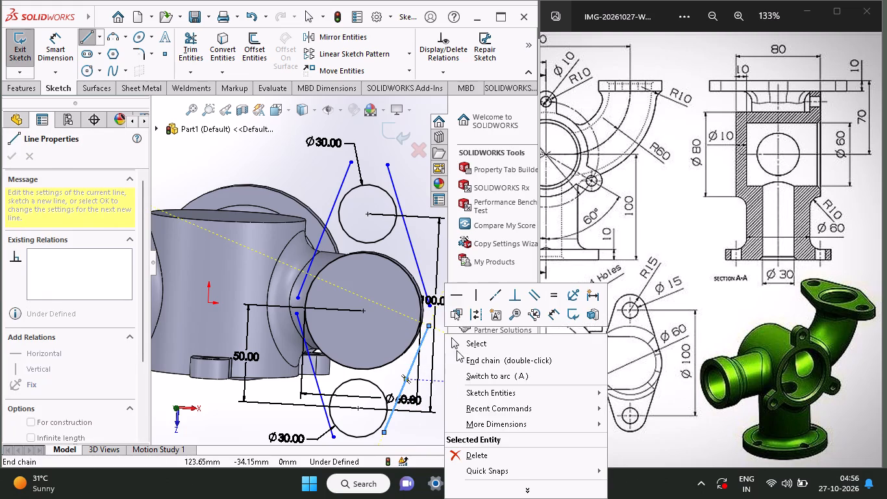
left_click(458, 342)
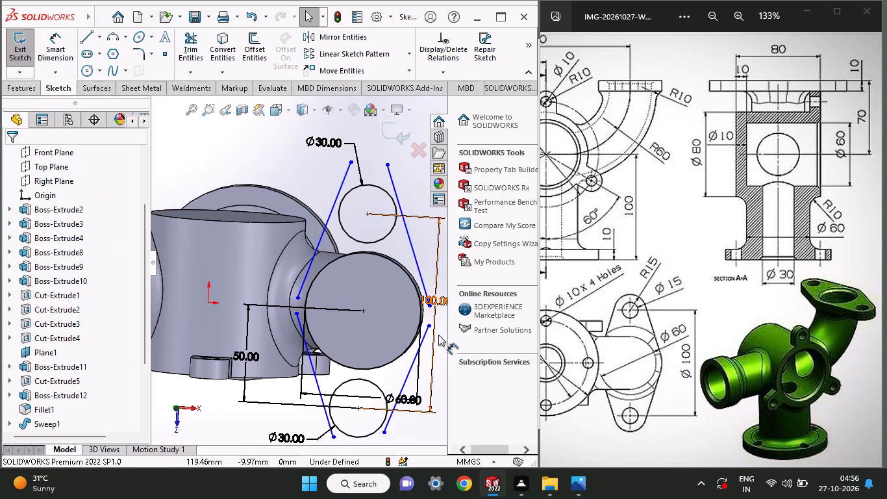
Make the lower-left slanted line tangent to both the lower 30 mm circle and the 60 mm circle.
left_click(329, 427, "shift")
left_click(335, 427, "shift")
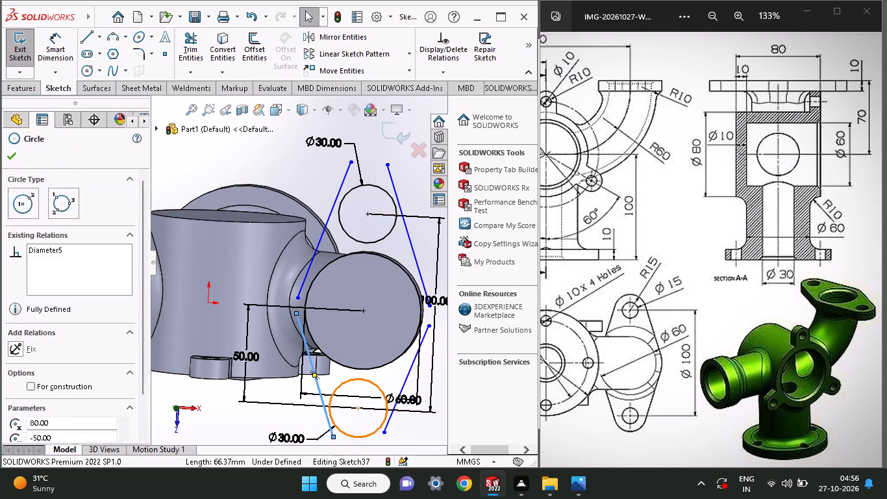
left_click(53, 363)
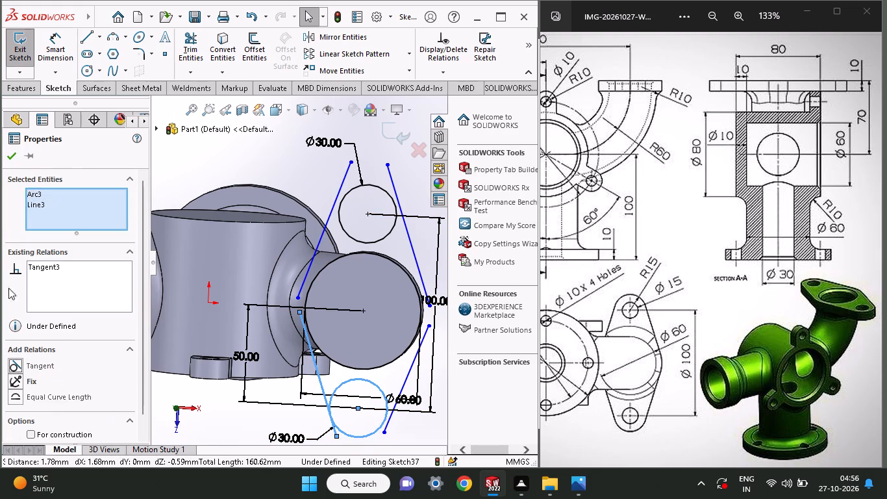
left_click(4, 163)
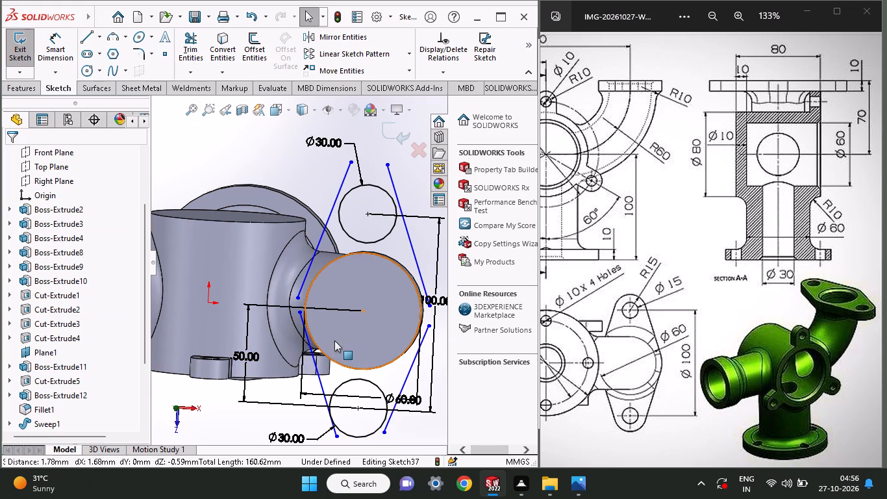
left_click(323, 351, "shift")
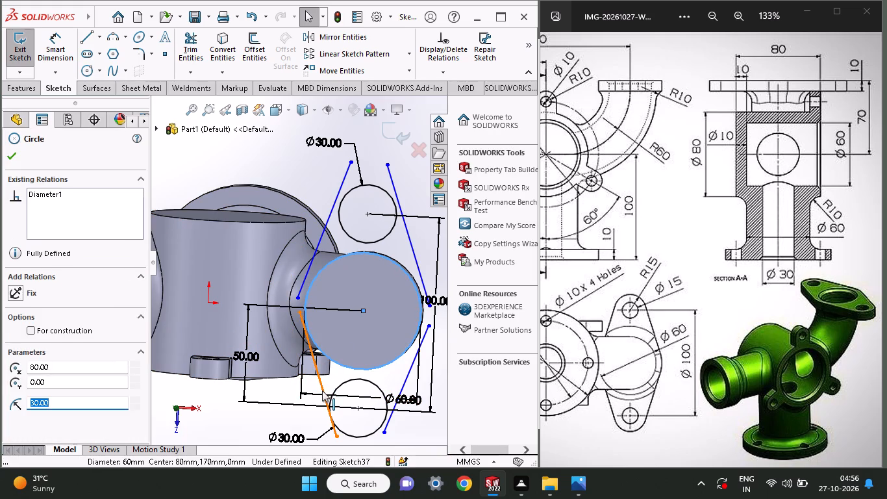
left_click(322, 390, "shift")
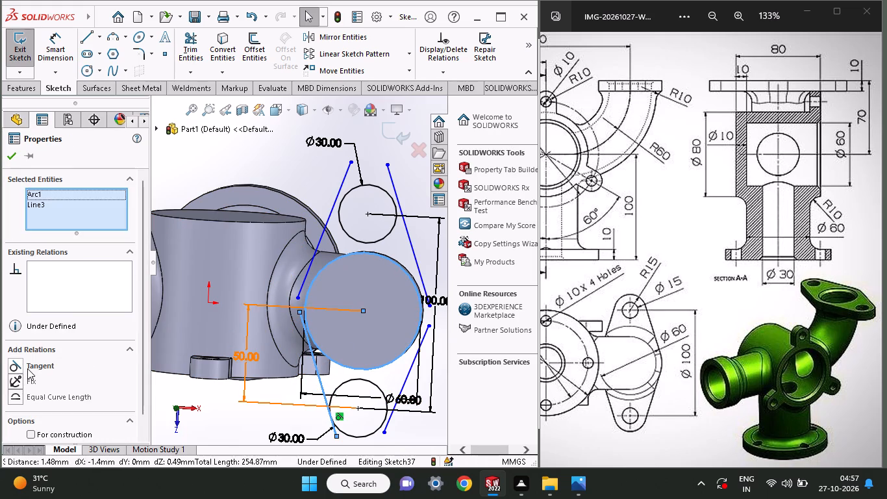
left_click(27, 367)
left_click(14, 149)
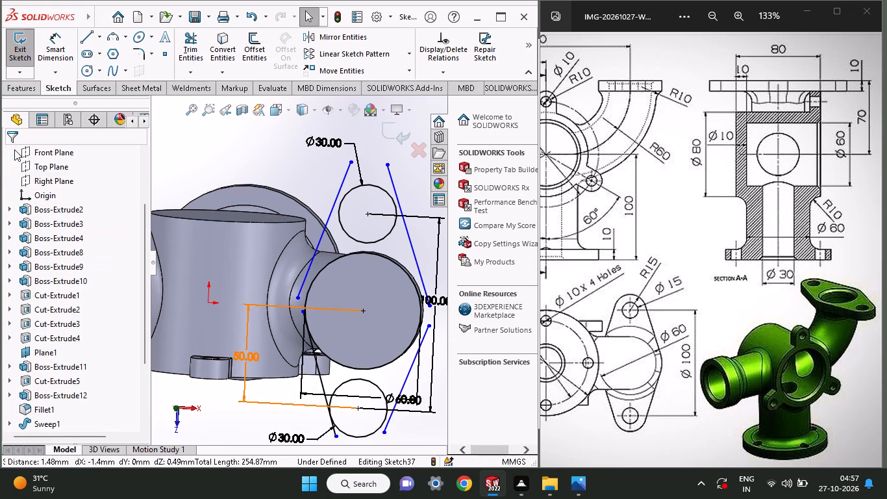
Make the upper-left slanted line tangent to the 60 mm circle.
left_click(315, 251, "shift")
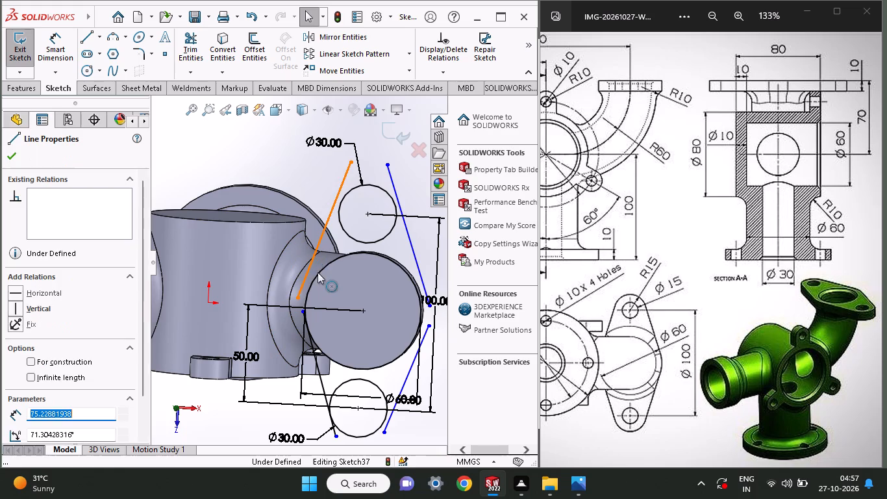
left_click(318, 272, "shift")
left_click(45, 365)
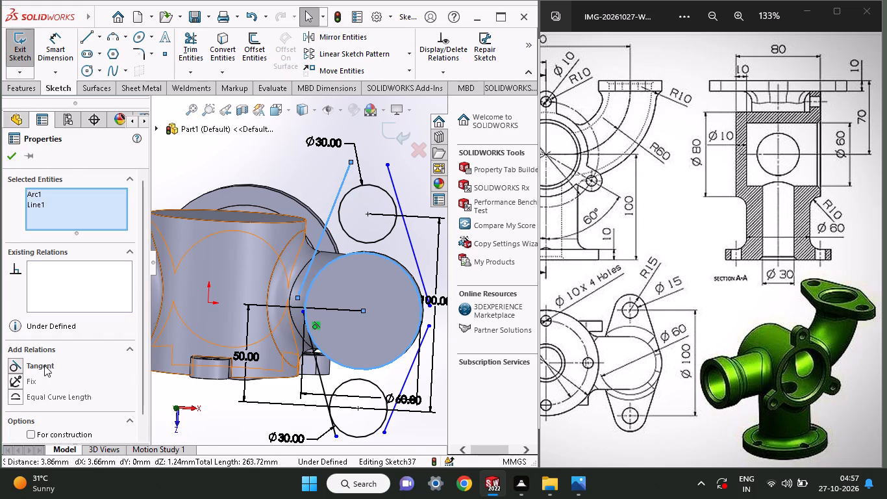
left_click(5, 161)
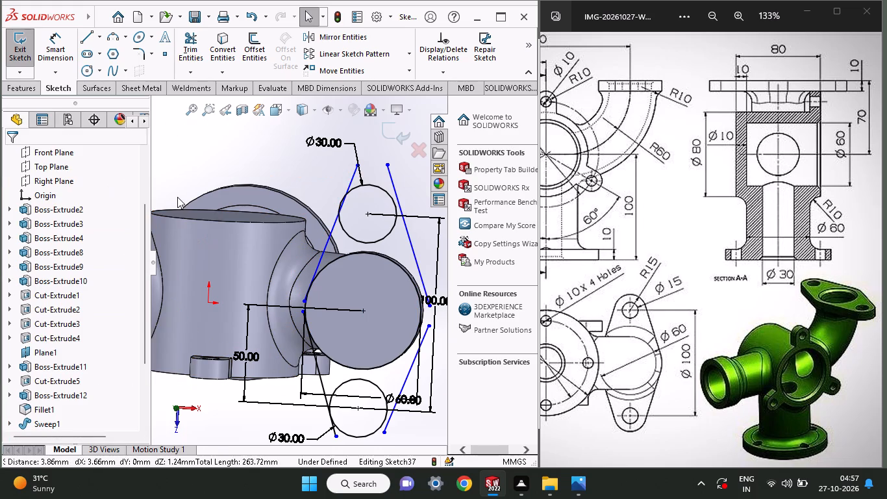
Make the upper-left slanted line tangent to the upper 30 mm circle.
left_click(357, 240, "shift")
left_click(330, 232, "shift")
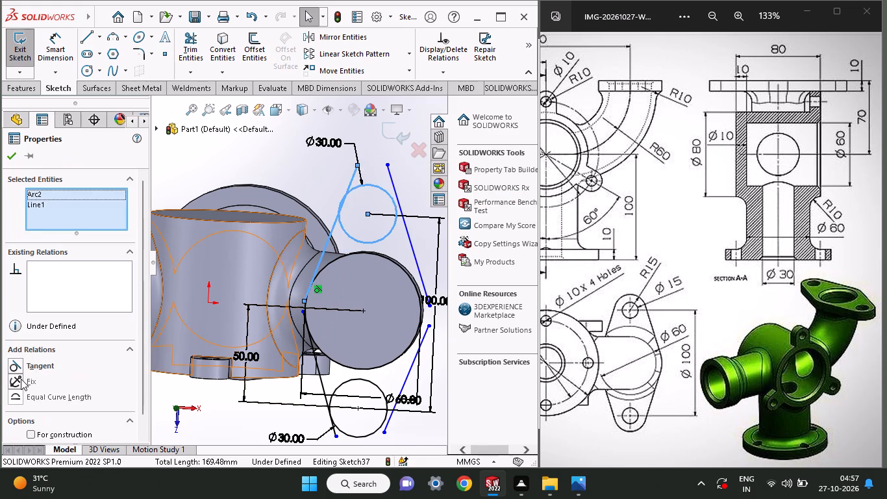
left_click(22, 366)
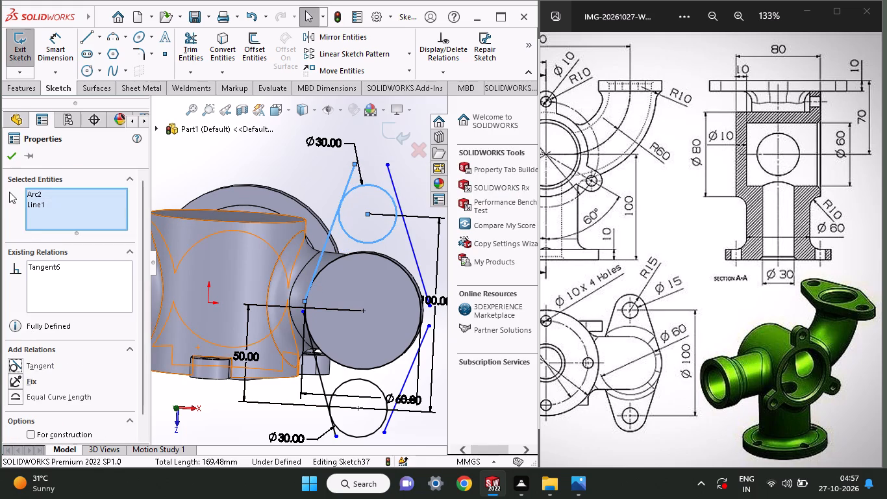
left_click(8, 152)
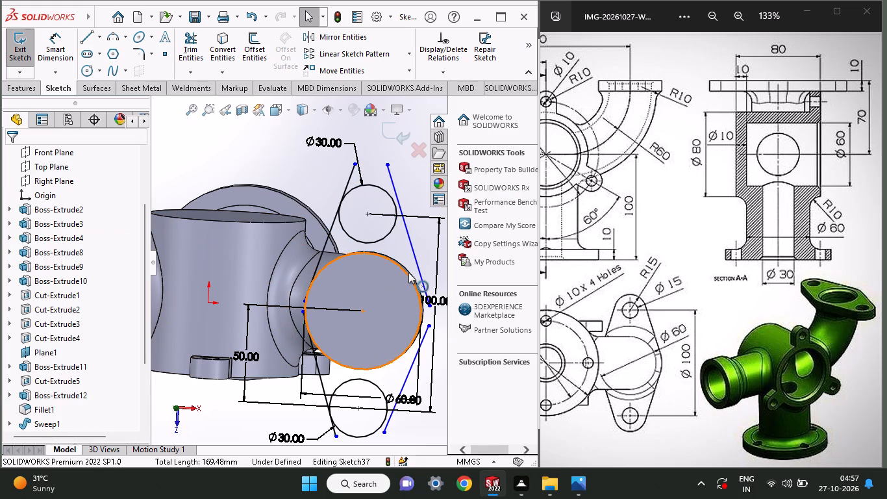
Make the upper-right slanted line tangent to both the 60 mm circle and the upper 30 mm circle.
left_click(408, 272, "shift")
left_click(418, 263, "shift")
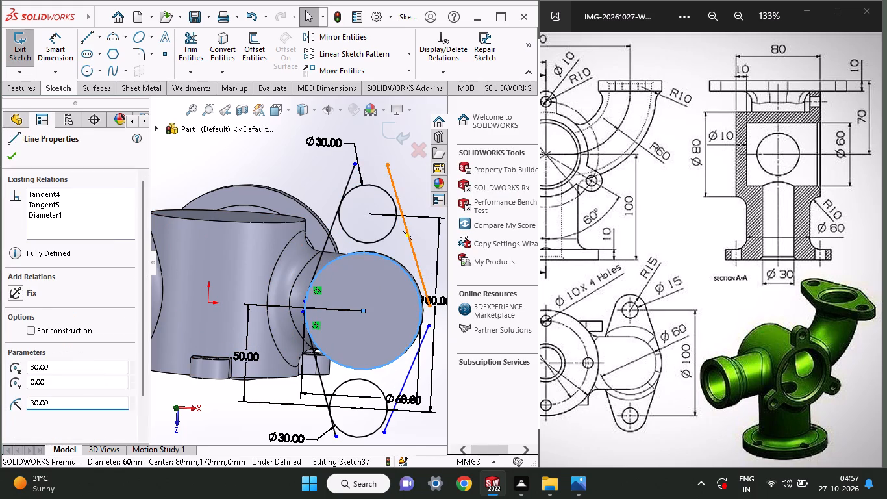
left_click(54, 365)
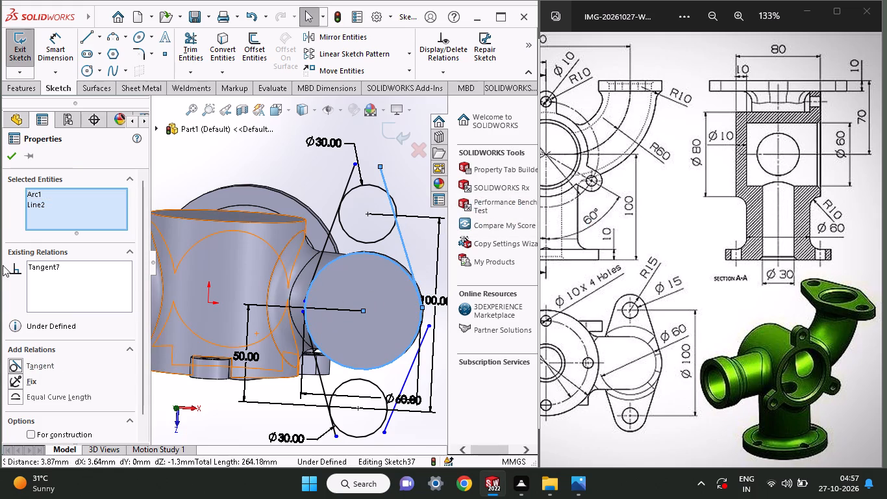
left_click(5, 155)
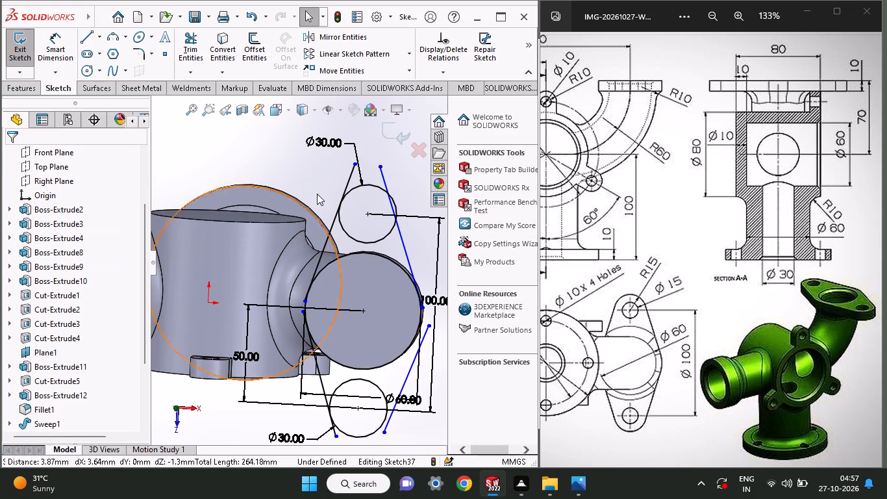
left_click(386, 234, "shift")
left_click(402, 237, "shift")
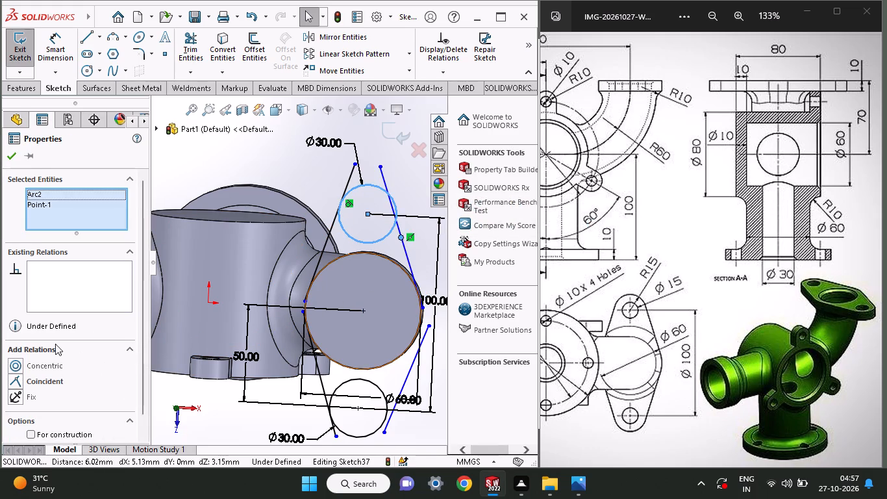
left_click(177, 154)
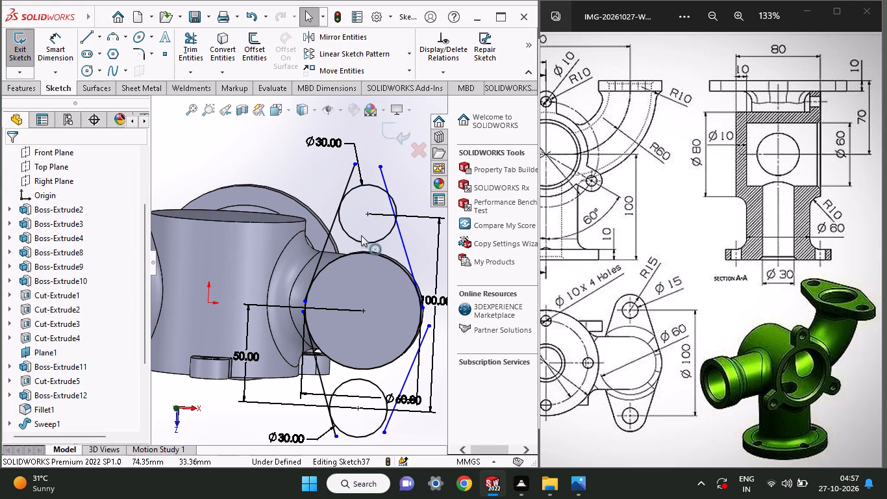
left_click(378, 238, "shift")
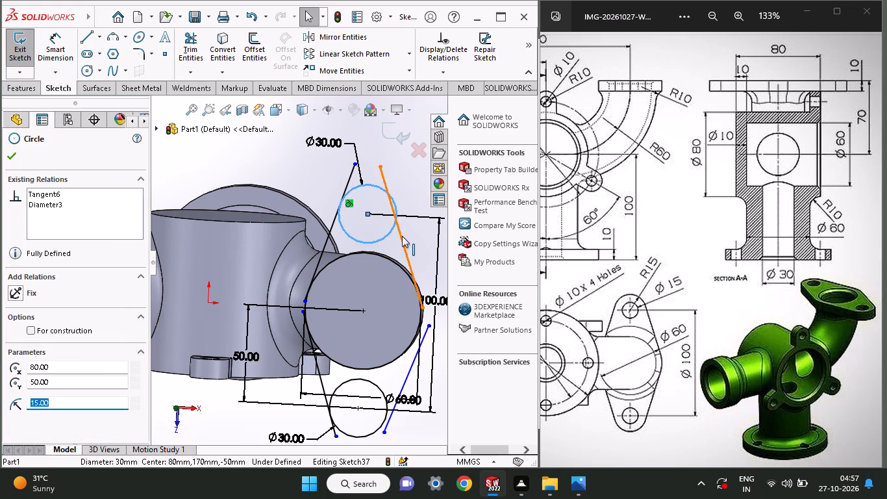
left_click(402, 236, "shift")
left_click(25, 366)
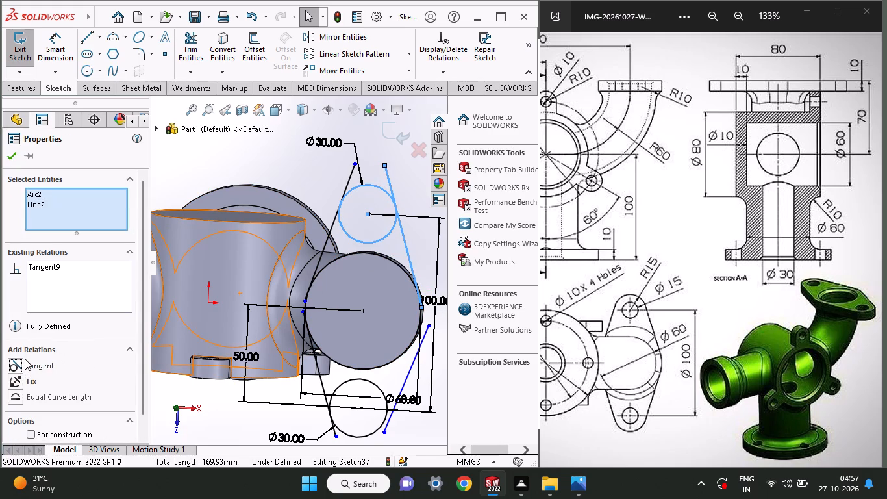
Make the lower-right slanted line tangent to both the lower 30 mm circle and the 60 mm circle.
left_click(410, 374)
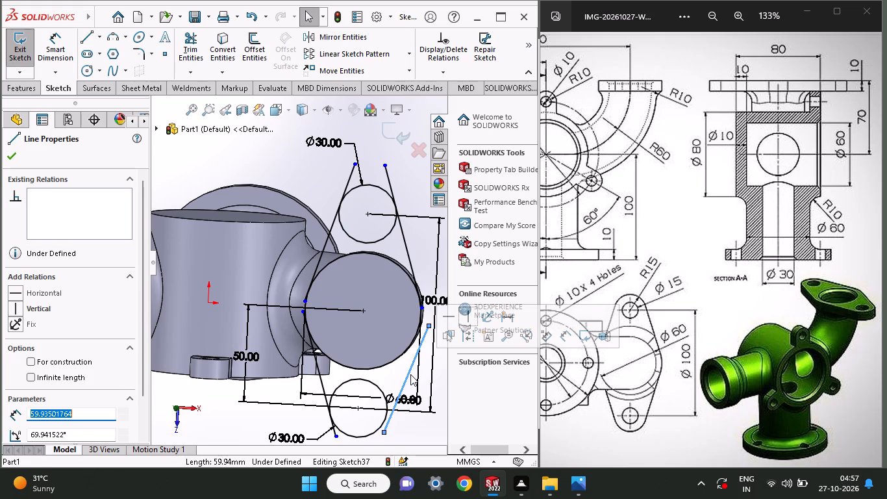
left_click(380, 387, "shift")
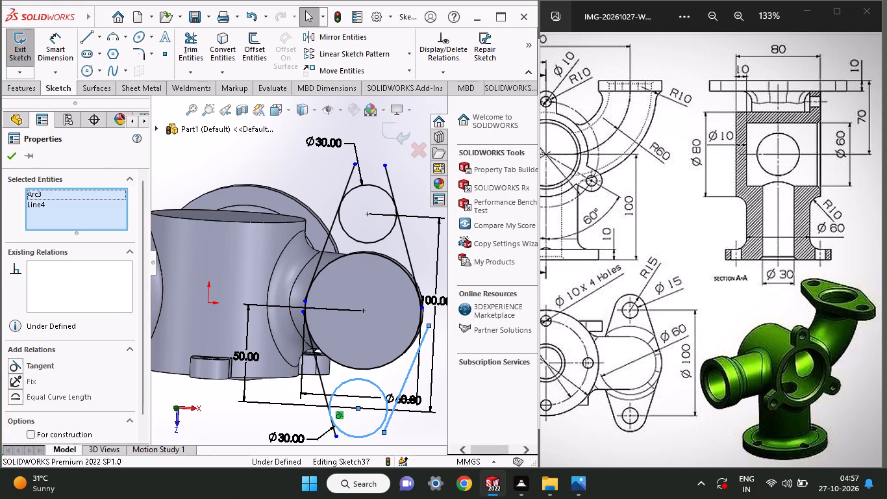
left_click(34, 361)
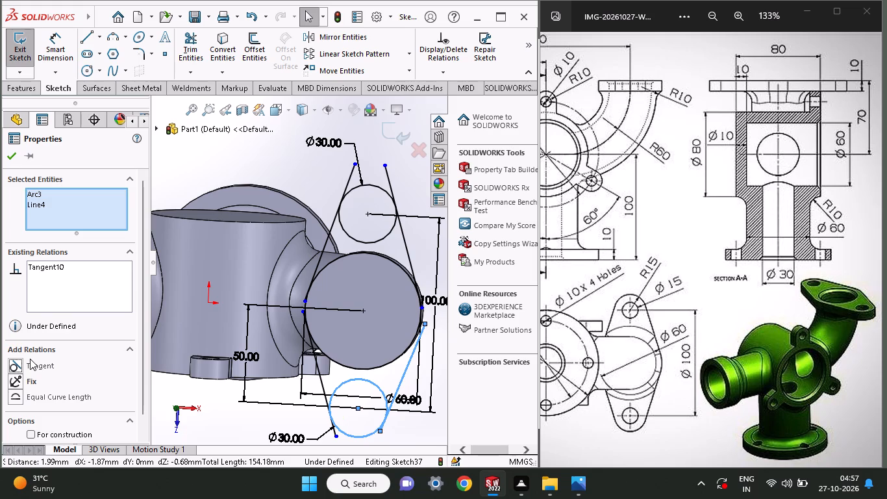
left_click(4, 159)
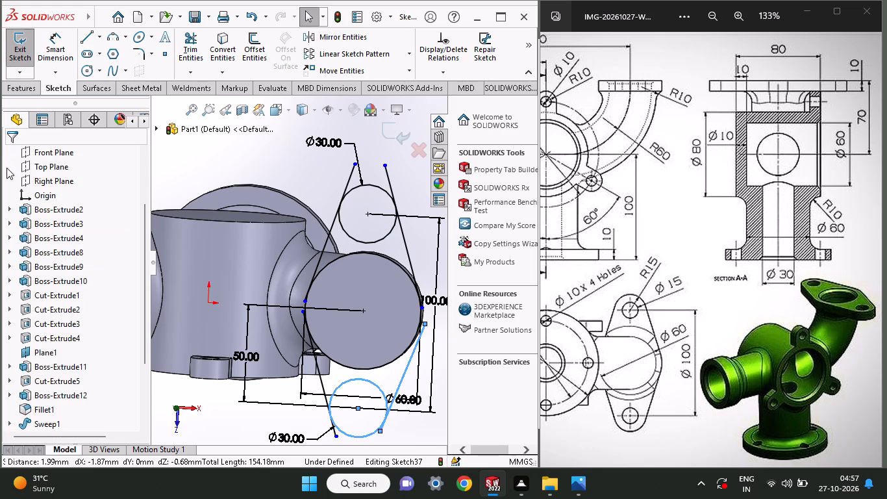
left_click(410, 340, "shift")
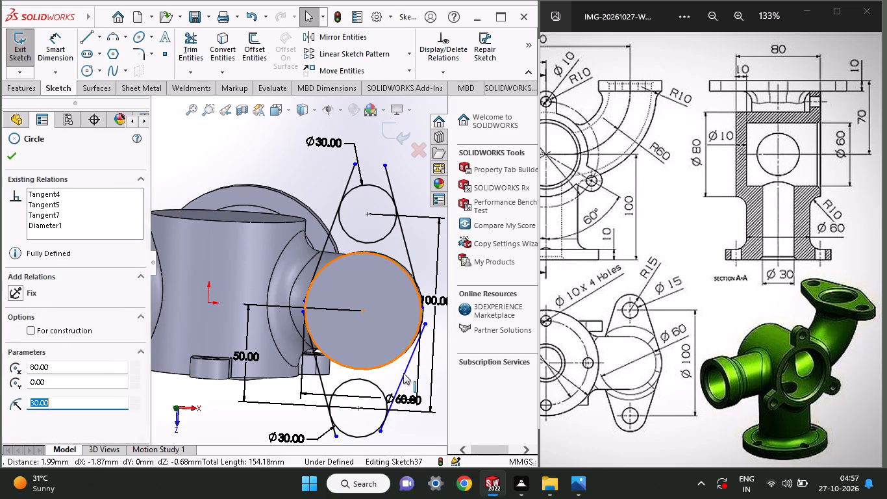
left_click(403, 373, "shift")
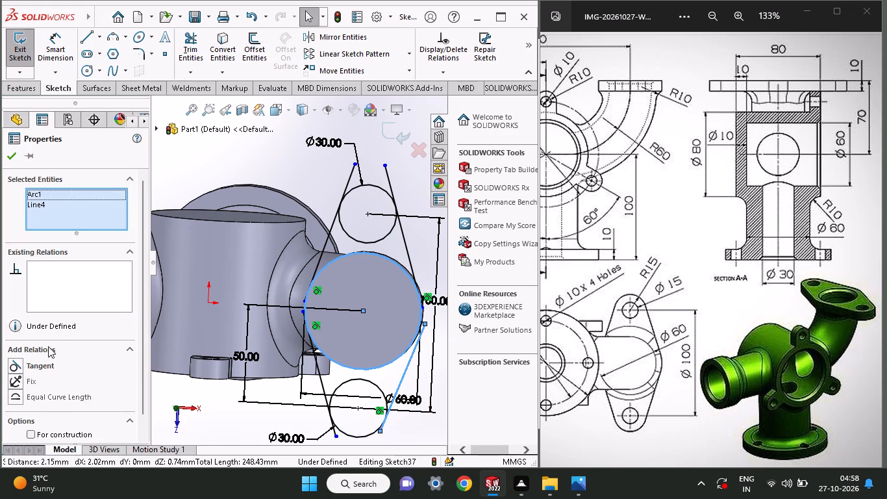
left_click(47, 365)
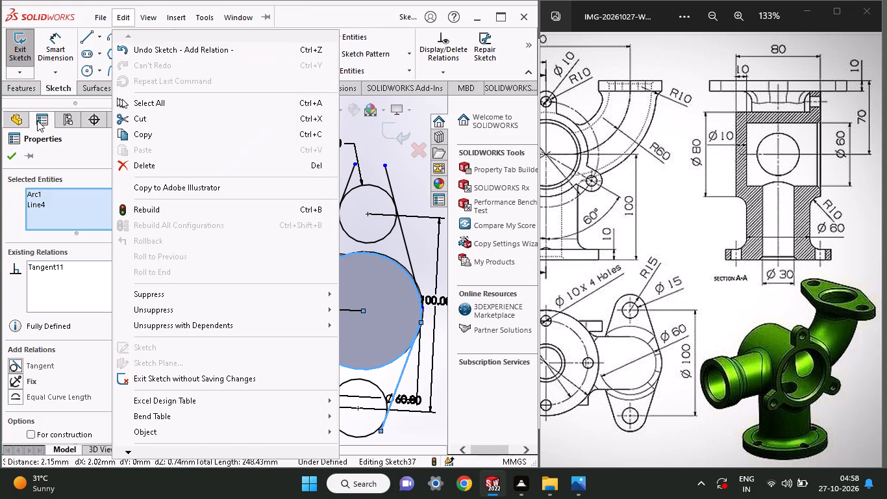
left_click(5, 149)
left_click(11, 155)
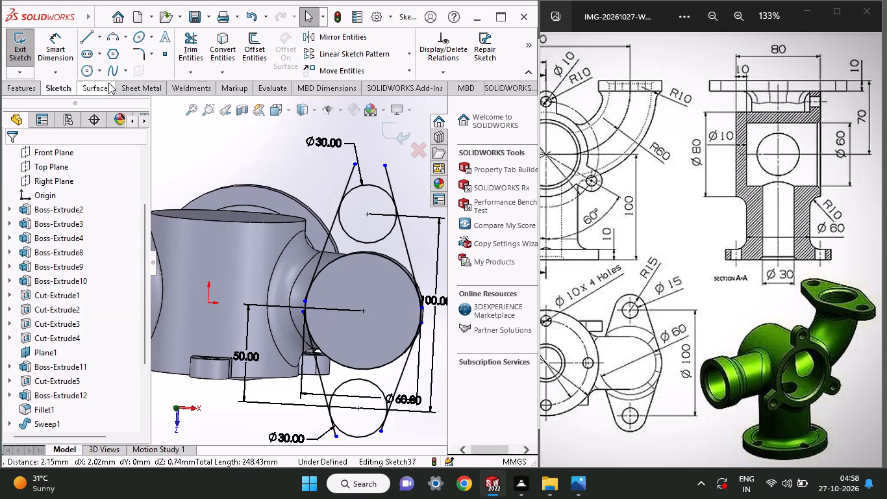
Power-trim the overhanging outer ends of both upper tangent lines and of the lower-left line where they pass the 30 mm circles.
left_click(193, 47)
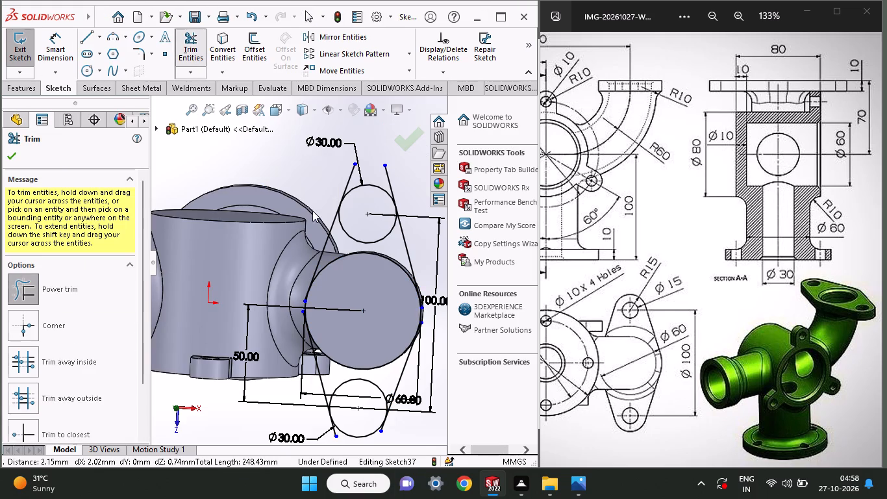
left_click_drag(326, 188, 411, 189)
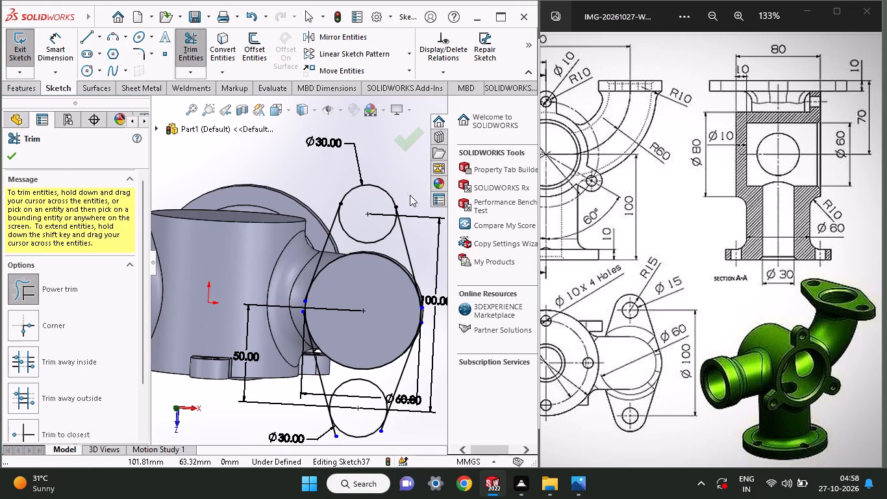
left_click_drag(316, 415, 348, 441)
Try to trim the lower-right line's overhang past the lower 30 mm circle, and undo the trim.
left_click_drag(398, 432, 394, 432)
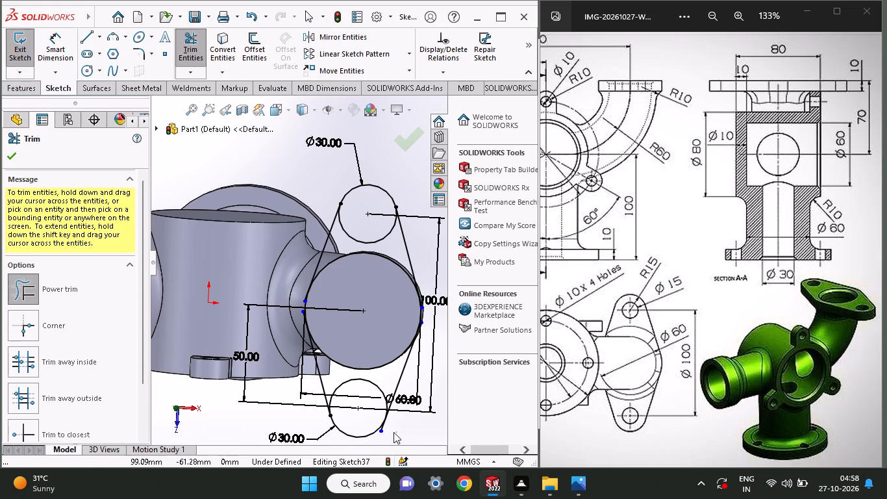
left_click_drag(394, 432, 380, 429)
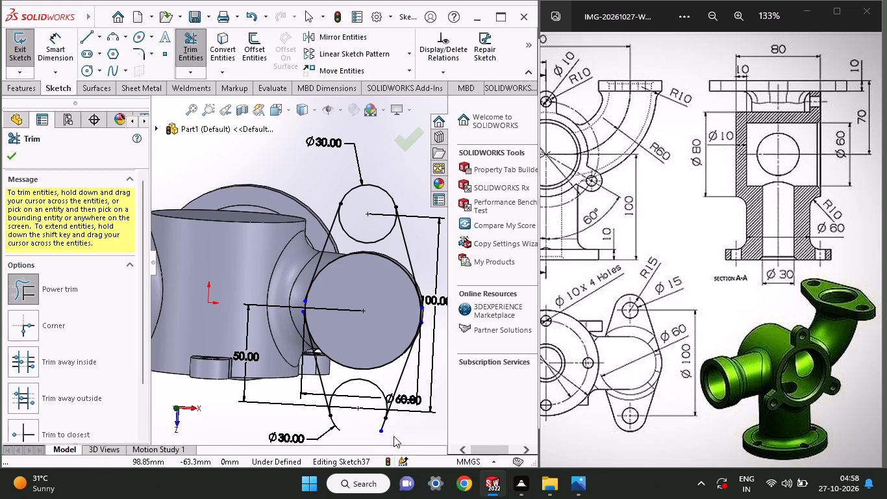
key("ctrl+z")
Trim the lower-right line's overhang past the lower 30 mm circle and that circle's inner arc between the two tangent lines.
scroll(394, 436, "down", 1, "ctrl")
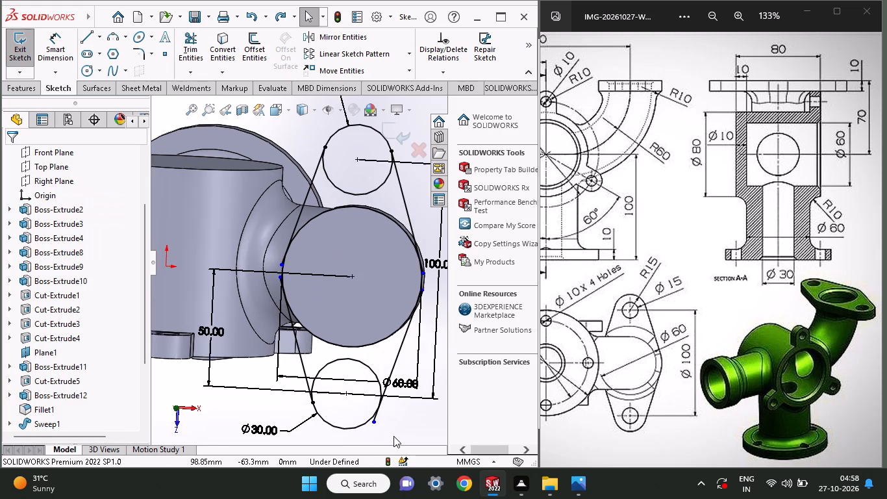
scroll(394, 436, "down", 2, "ctrl")
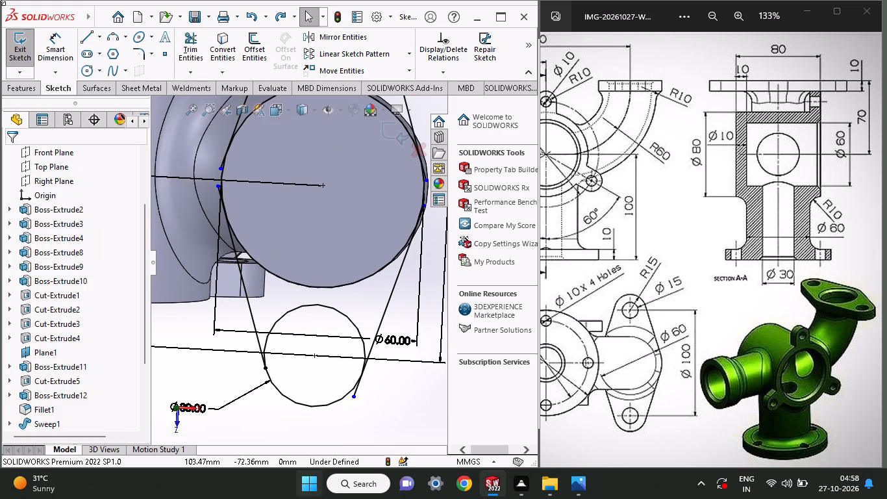
left_click(194, 54)
left_click_drag(371, 386, 366, 387)
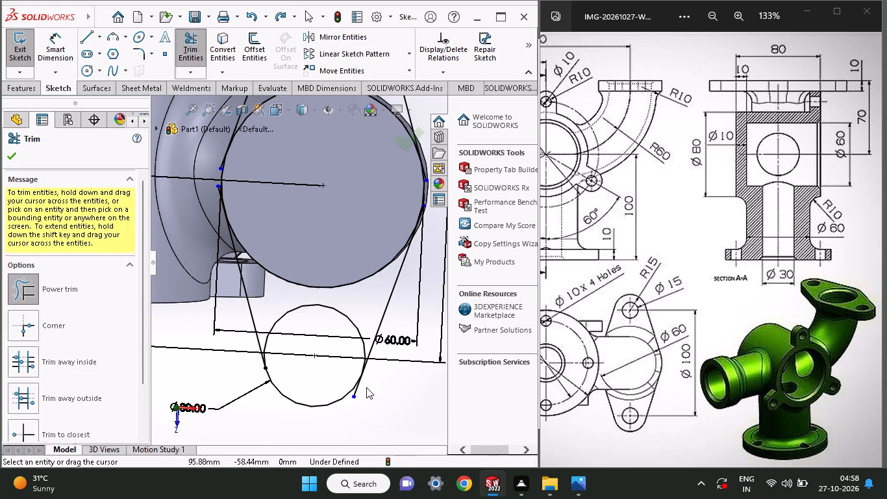
left_click_drag(366, 387, 352, 399)
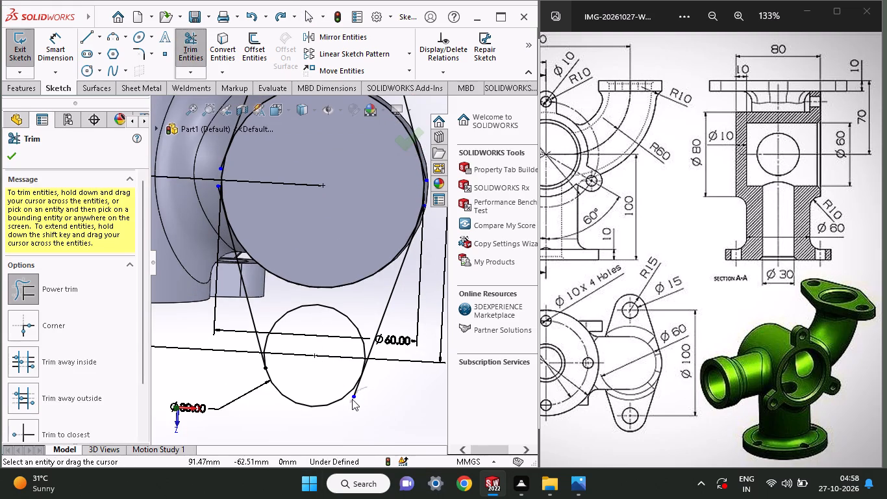
left_click_drag(352, 399, 357, 391)
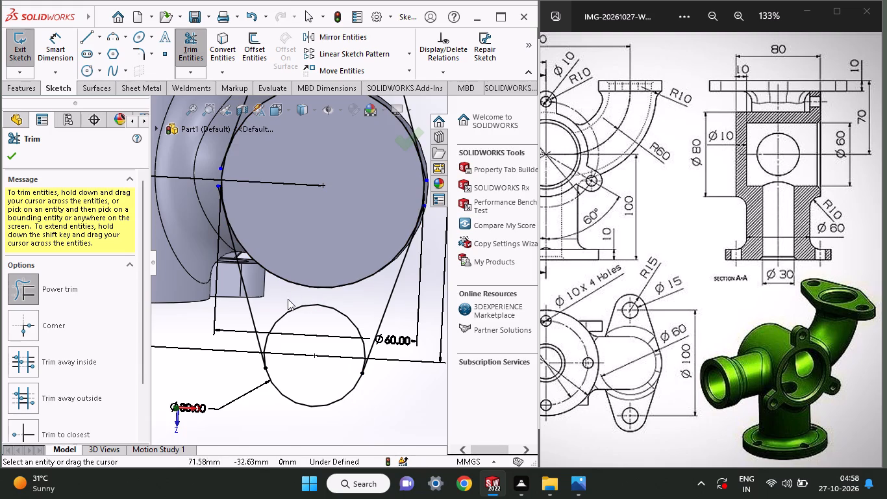
left_click_drag(288, 299, 295, 328)
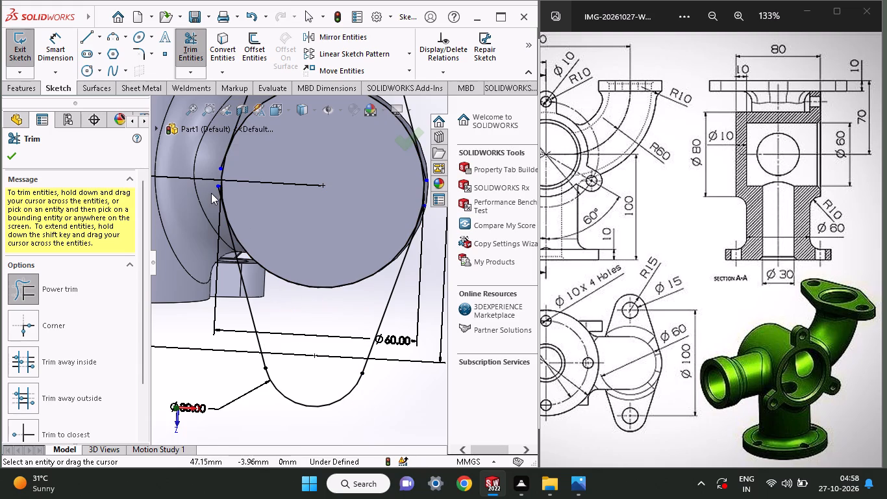
Trim the lower-left line's upper end where it extends past its tangent point on the 60 mm circle.
left_click_drag(211, 193, 217, 186)
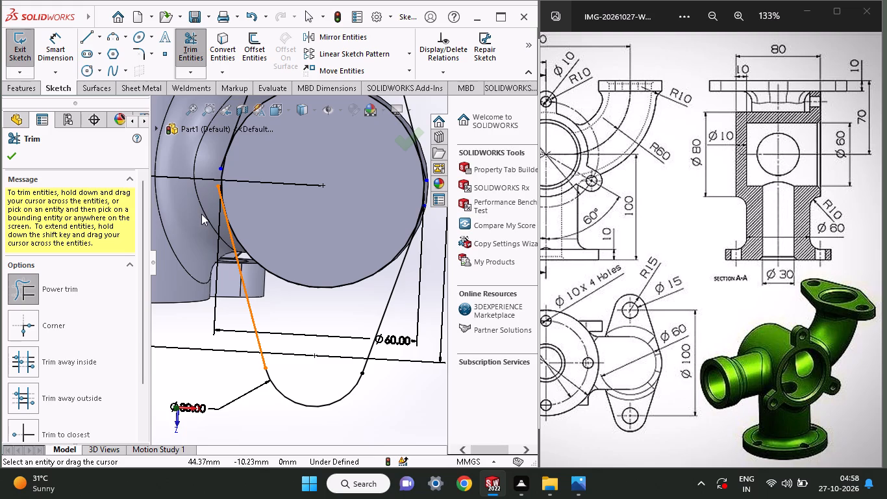
scroll(238, 199, "down", 2)
scroll(238, 199, "down", 3, "ctrl")
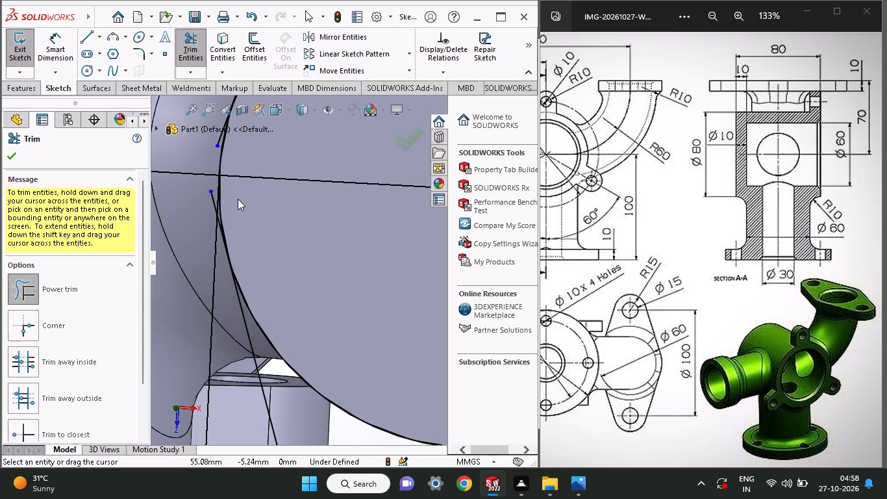
scroll(238, 199, "down", 3, "ctrl")
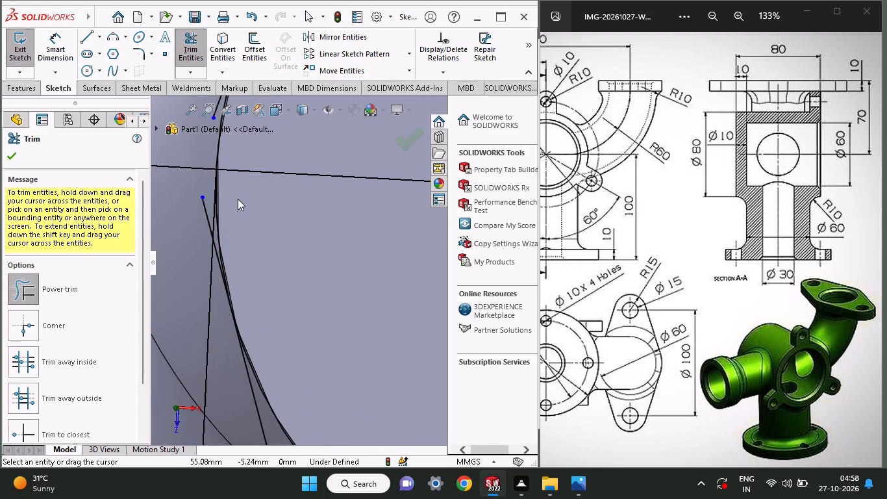
left_click_drag(194, 211, 206, 212)
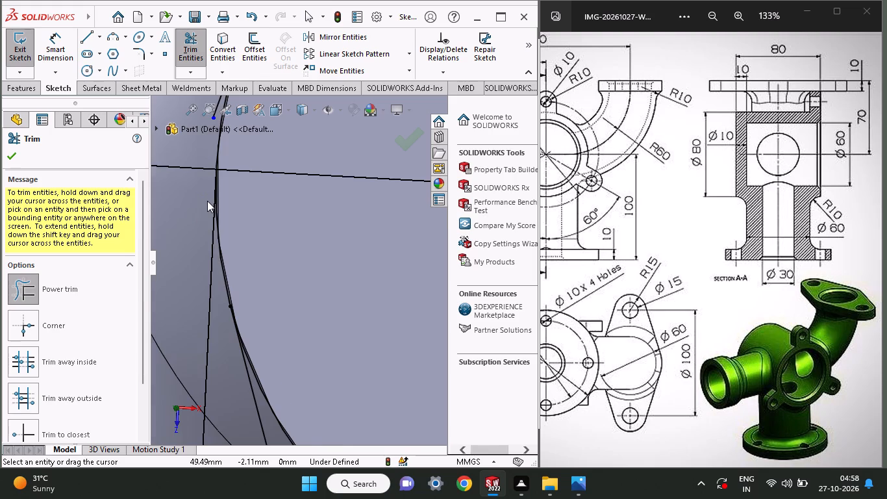
Trim the upper-left tangent line's lower end where it extends past its tangent point on the 60 mm circle.
scroll(207, 201, "up", 5, "ctrl")
scroll(301, 149, "down", 3, "ctrl")
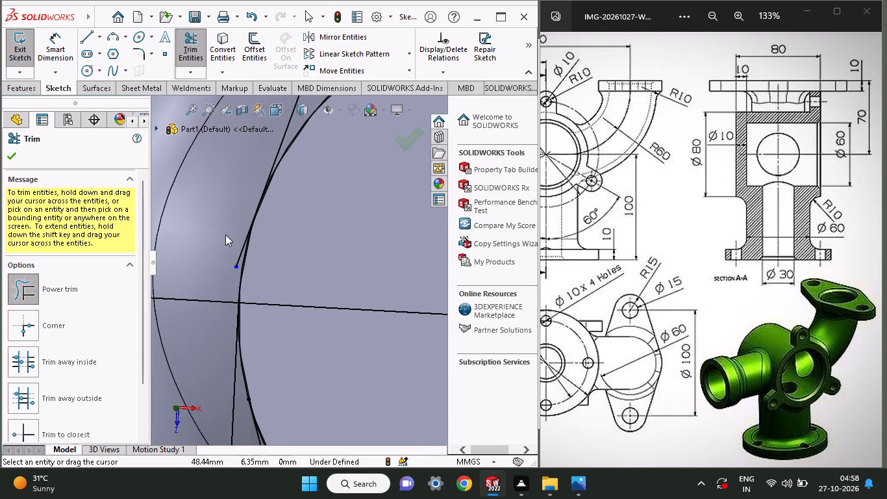
left_click(225, 235)
left_click_drag(225, 235, 238, 261)
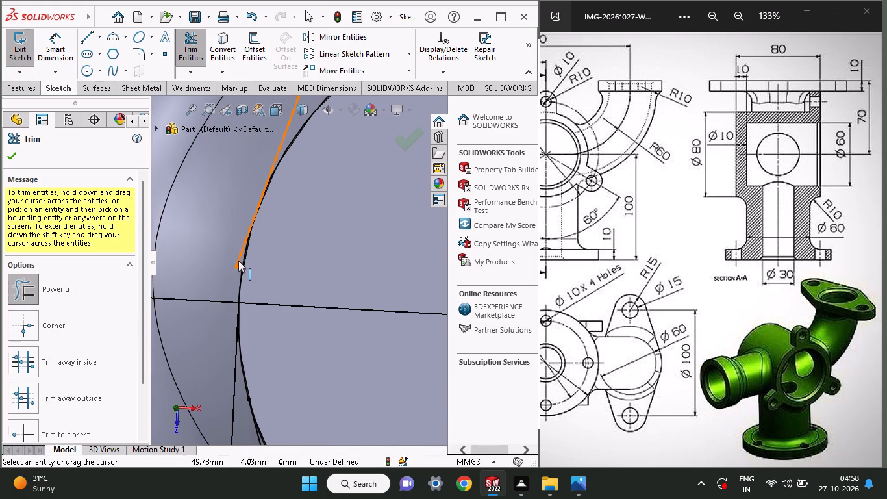
left_click_drag(238, 261, 232, 272)
left_click_drag(232, 238, 236, 273)
scroll(314, 230, "up", 3, "ctrl")
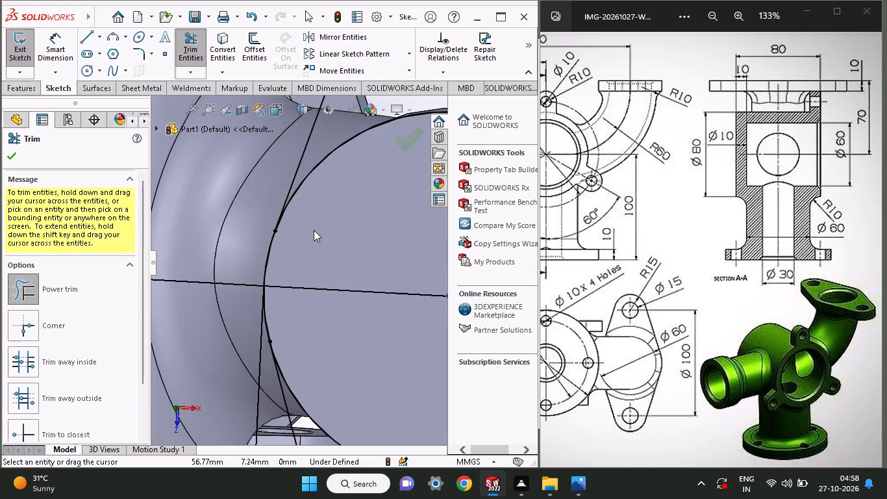
Trim the overhanging ends of both right-hand tangent lines where they pass their tangent points on the 60 mm circle.
scroll(314, 230, "up", 8, "ctrl")
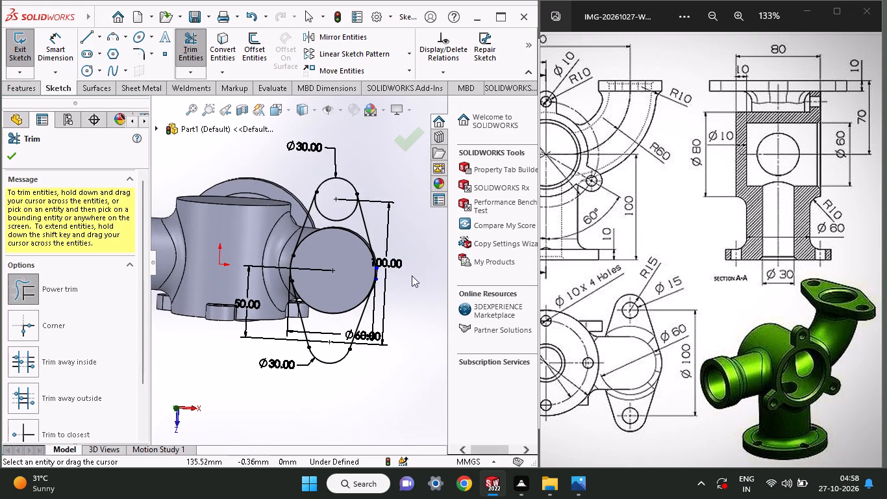
scroll(377, 281, "down", 4, "ctrl")
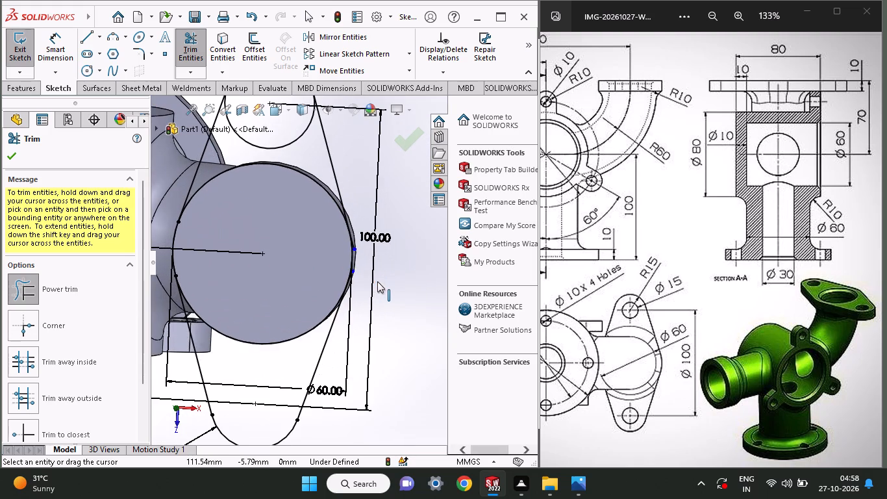
scroll(346, 286, "down", 8, "ctrl")
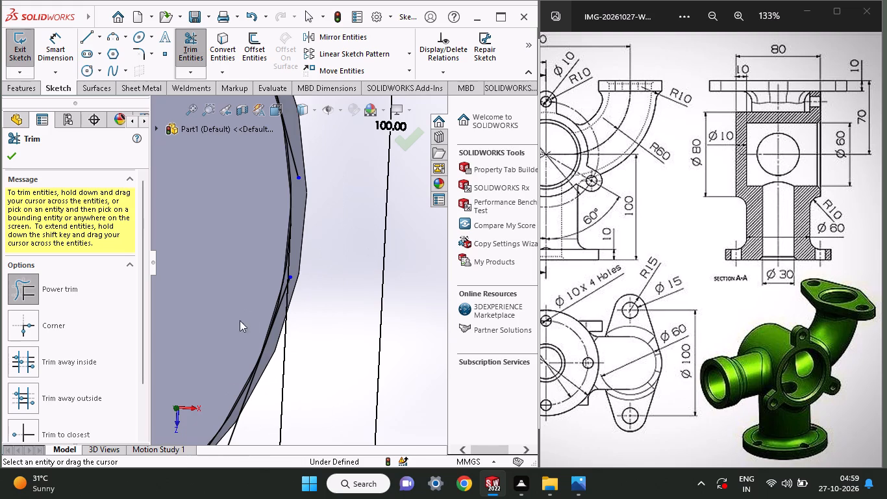
left_click_drag(284, 332, 290, 279)
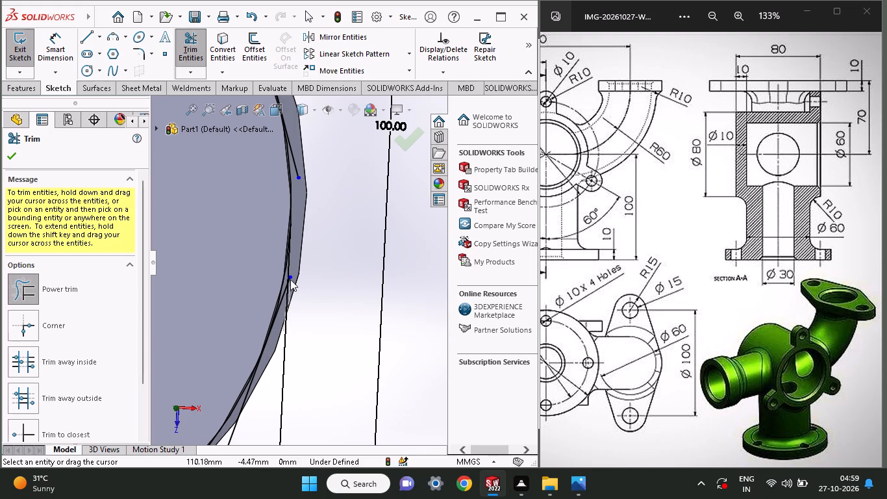
left_click_drag(290, 279, 285, 296)
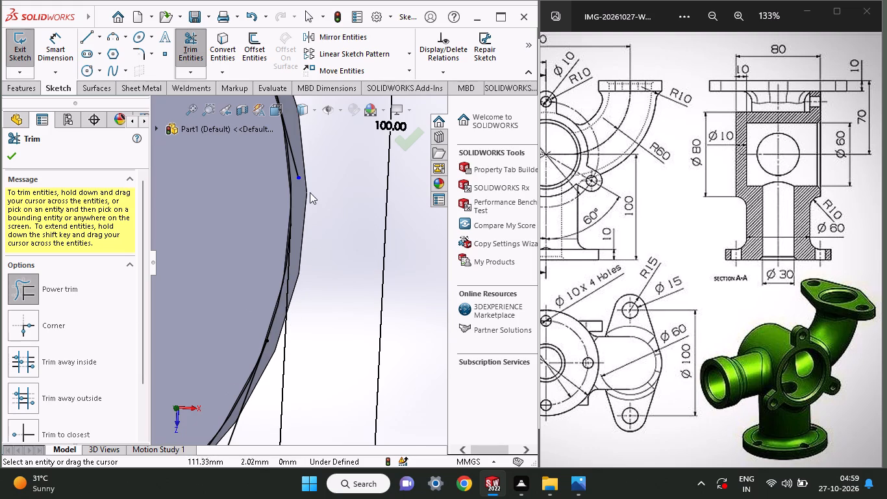
left_click_drag(295, 183, 295, 166)
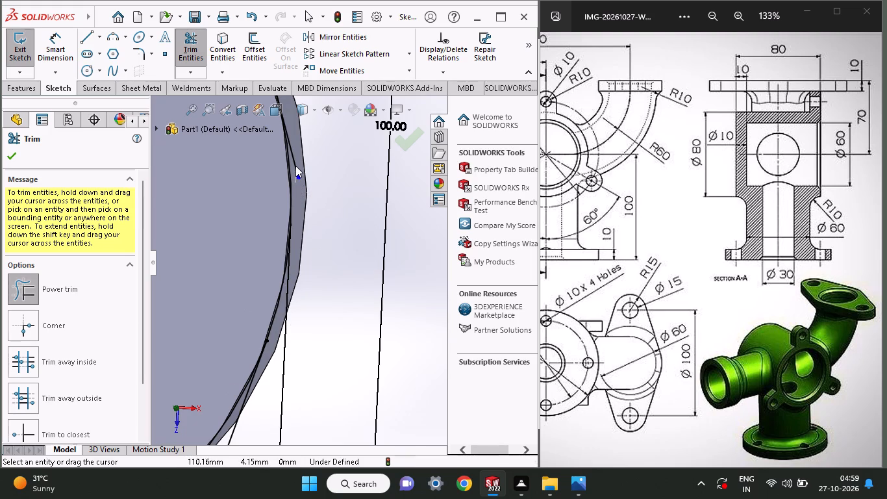
left_click_drag(295, 166, 295, 162)
scroll(305, 189, "up", 4, "ctrl")
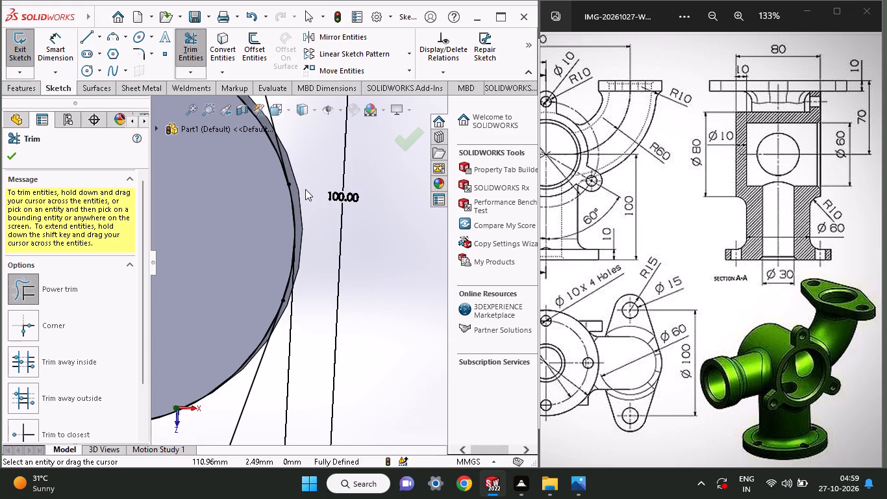
Trim the upper 30 mm circle's inner arc and the 60 mm circle's upper and lower arcs, leaving one closed flange outline.
scroll(305, 189, "up", 6, "ctrl")
left_click_drag(232, 180, 236, 165)
left_click(236, 165)
left_click_drag(236, 165, 244, 188)
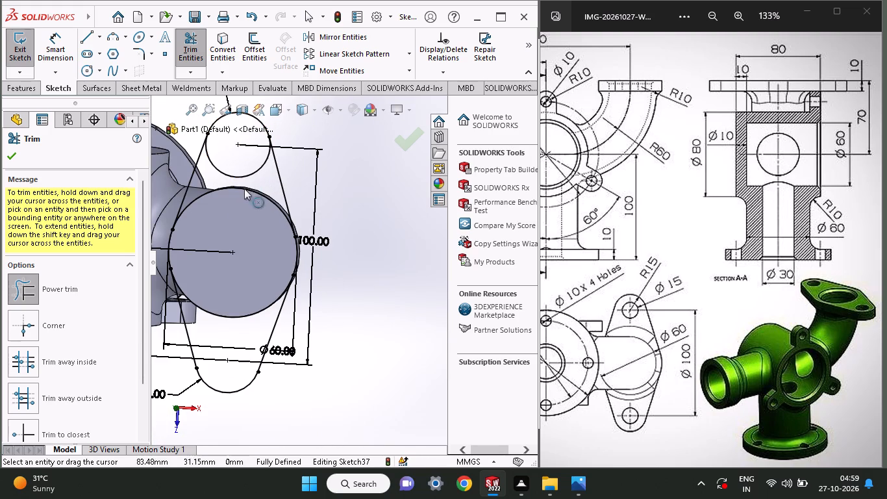
left_click_drag(244, 188, 247, 228)
left_click_drag(241, 330, 244, 153)
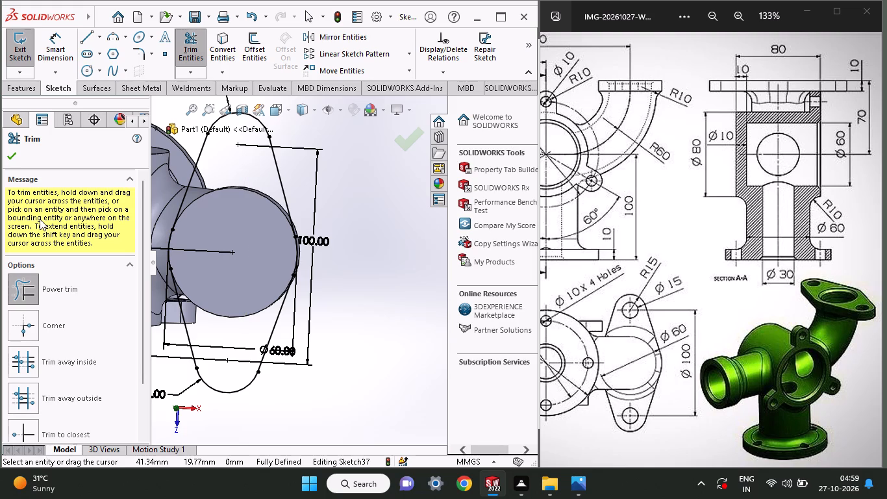
left_click(5, 150)
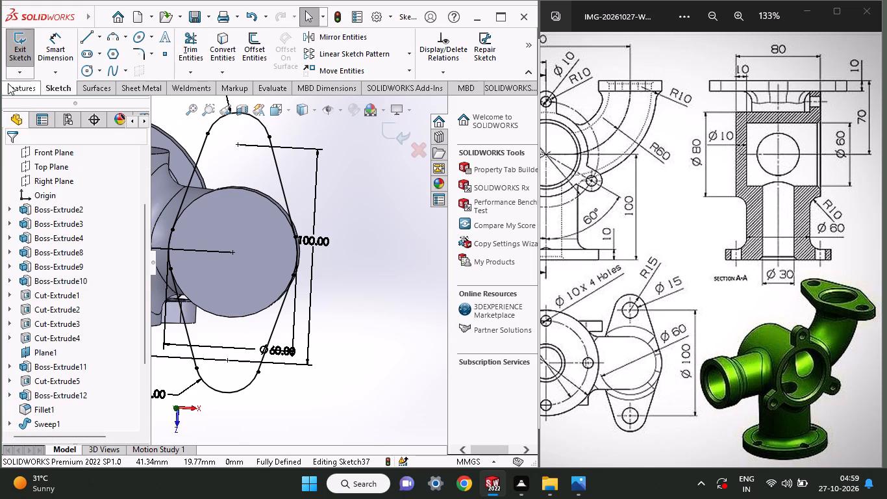
Extrude the oval flange profile 10 mm as a blind boss, reversed to run back along the curved branch.
left_click(8, 83)
left_click(14, 56)
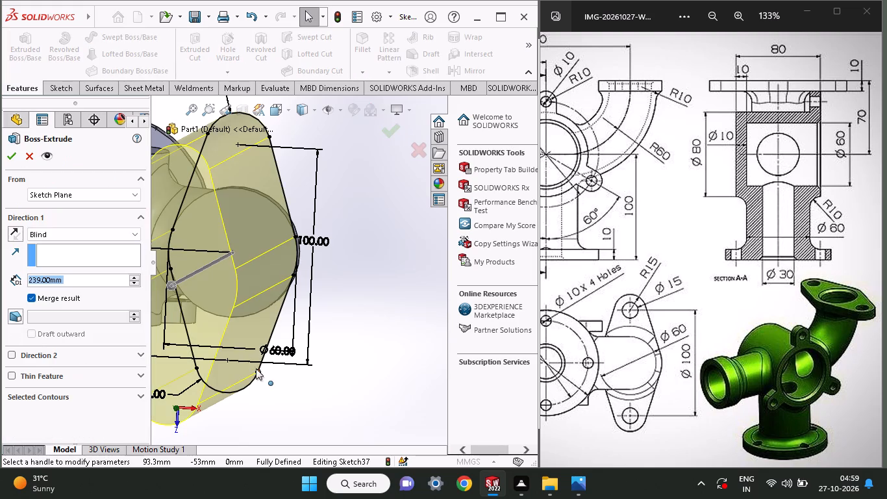
middle_click_drag(275, 372, 262, 279)
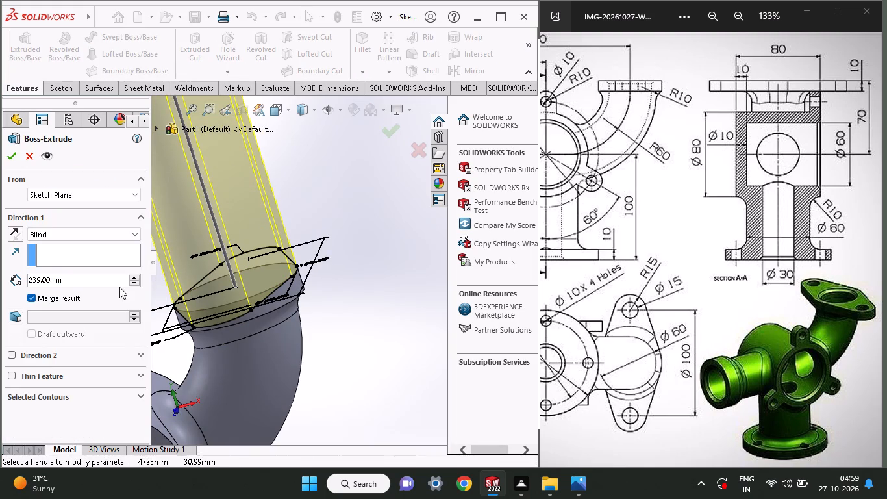
left_click(10, 231)
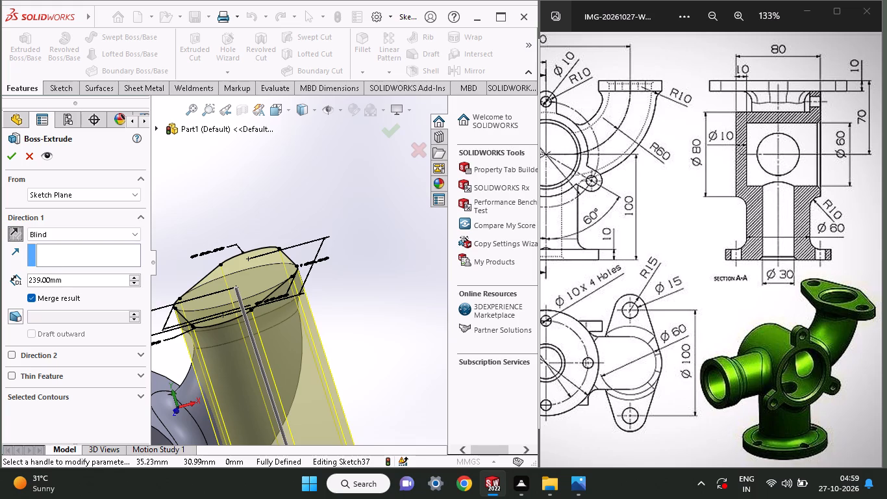
left_click_drag(68, 285, 0, 296)
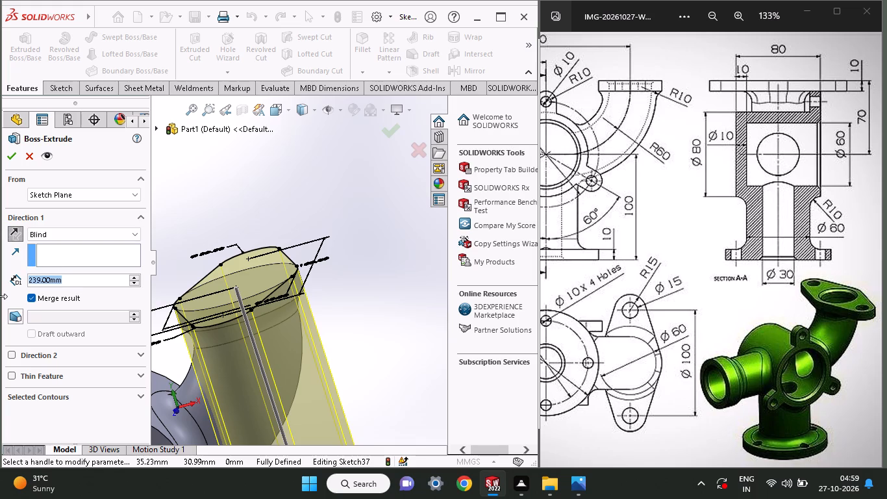
type("10")
key("Return")
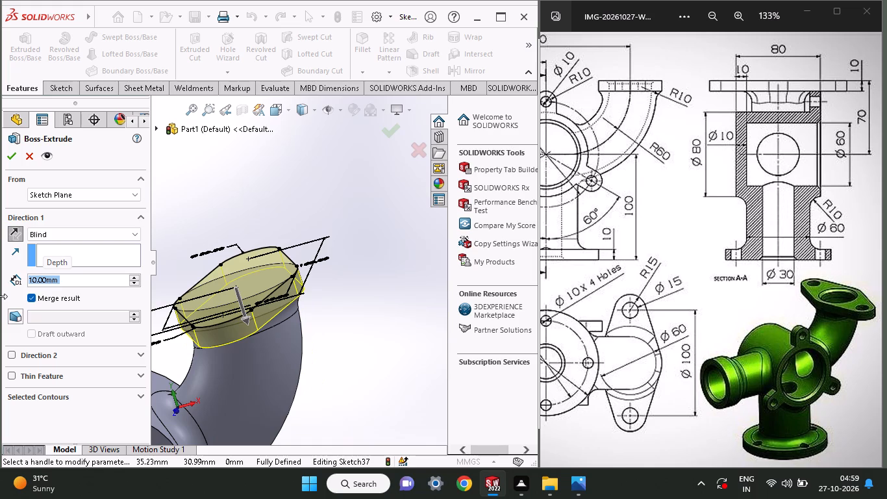
middle_click_drag(328, 355, 306, 329)
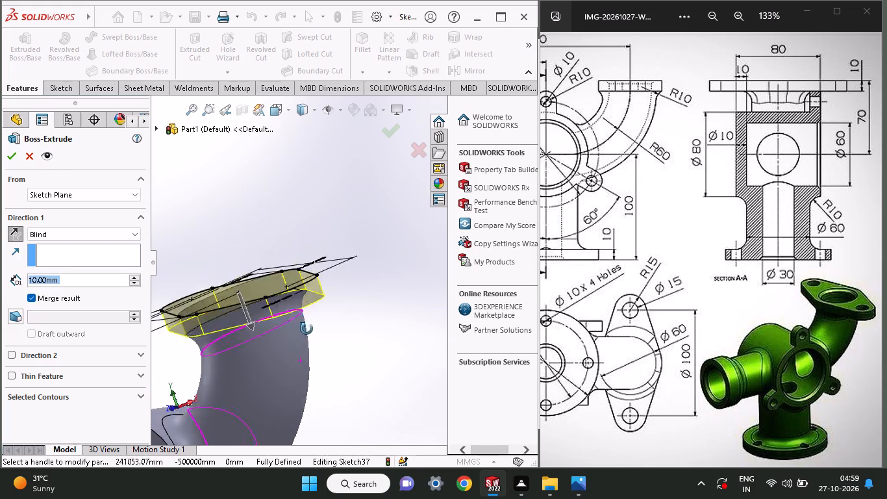
middle_click_drag(306, 329, 340, 429)
left_click(6, 160)
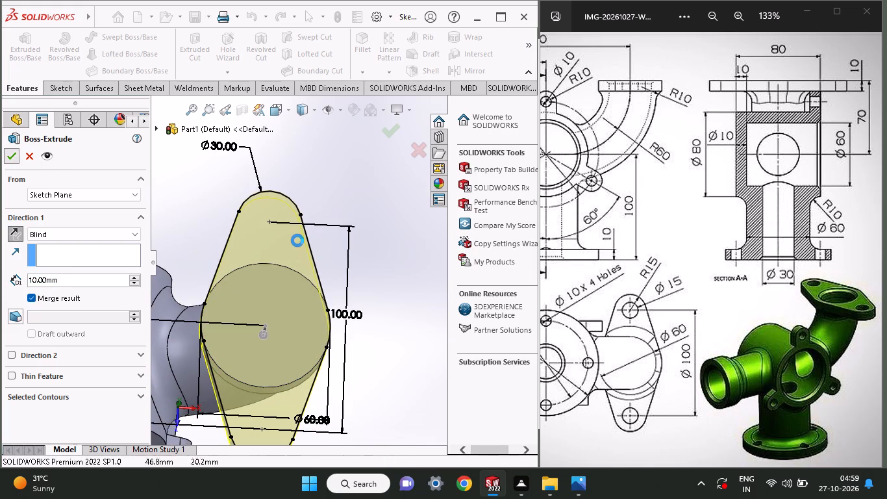
Open a sketch on the oval flange's outer face and draw a circle about 14 mm in diameter, concentric with its lower rounded end.
middle_click_drag(384, 240, 338, 159)
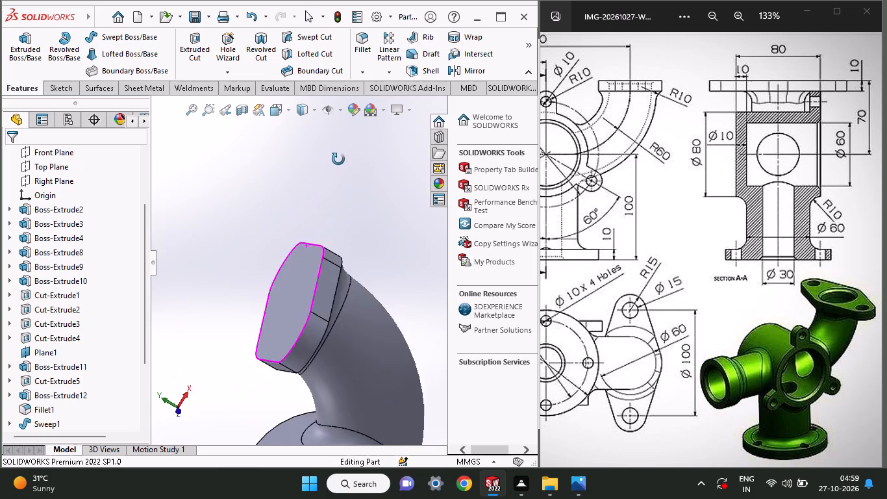
middle_click_drag(338, 159, 272, 313)
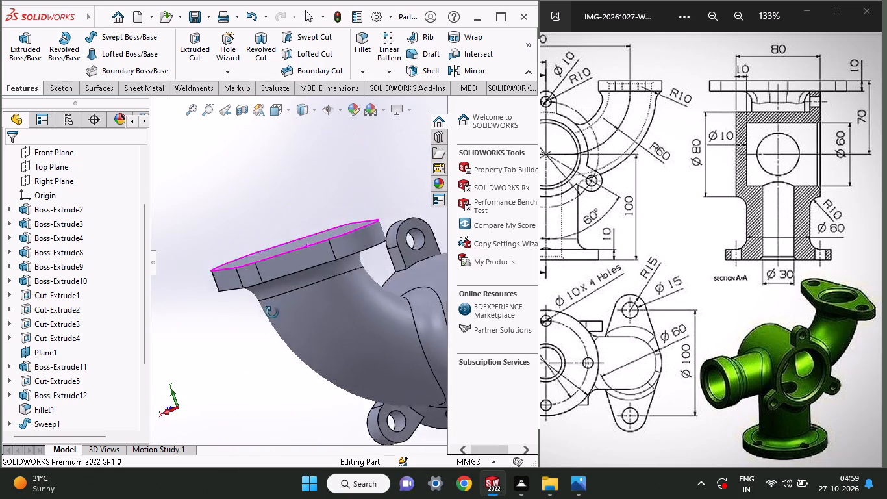
middle_click_drag(272, 313, 420, 416)
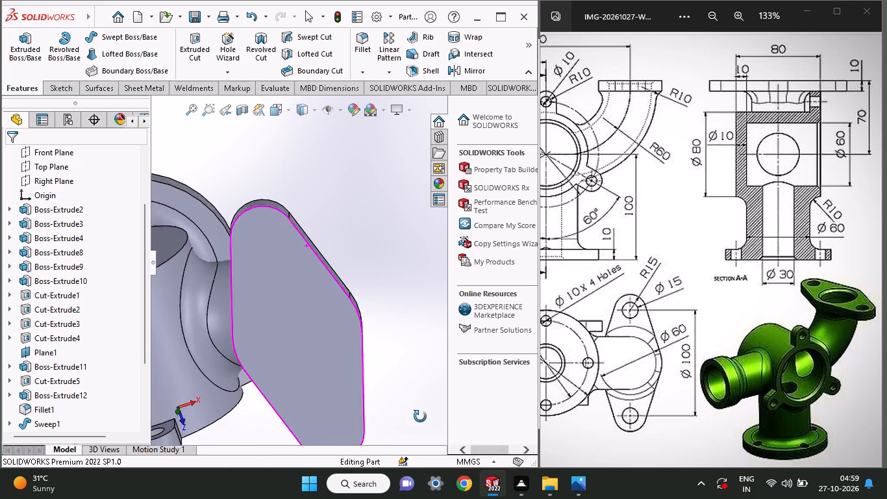
middle_click_drag(420, 416, 403, 437)
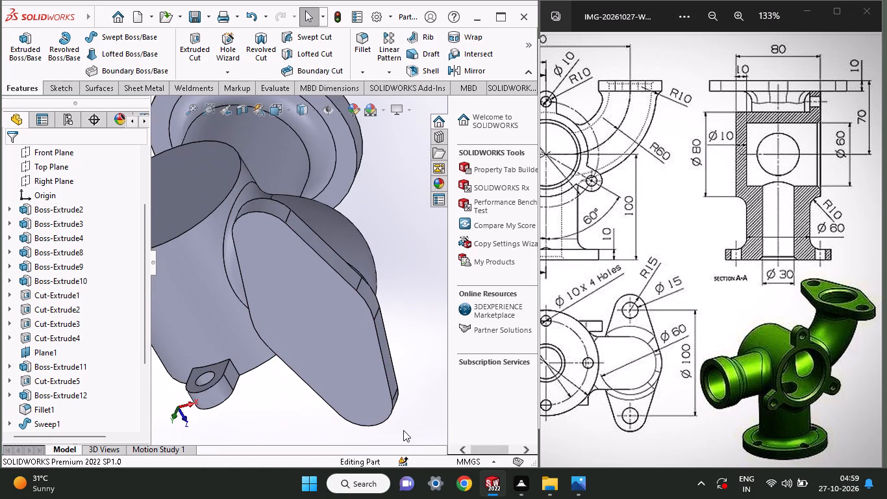
left_click(271, 255)
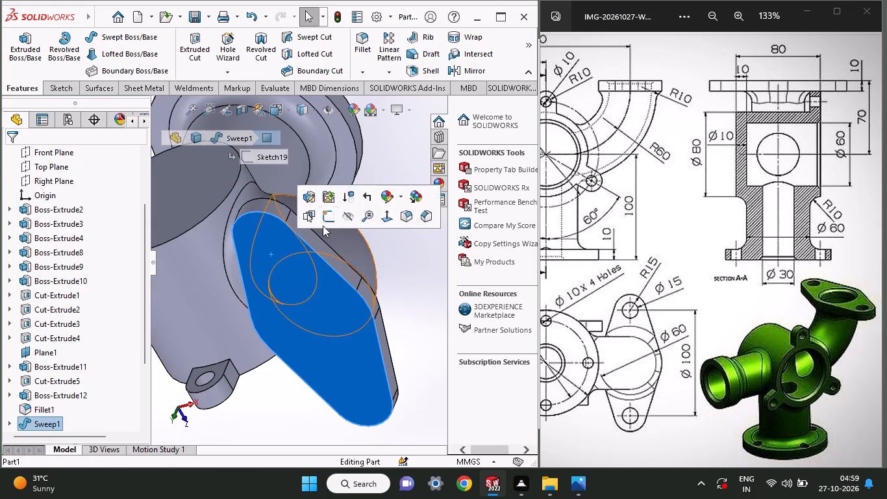
left_click(324, 223)
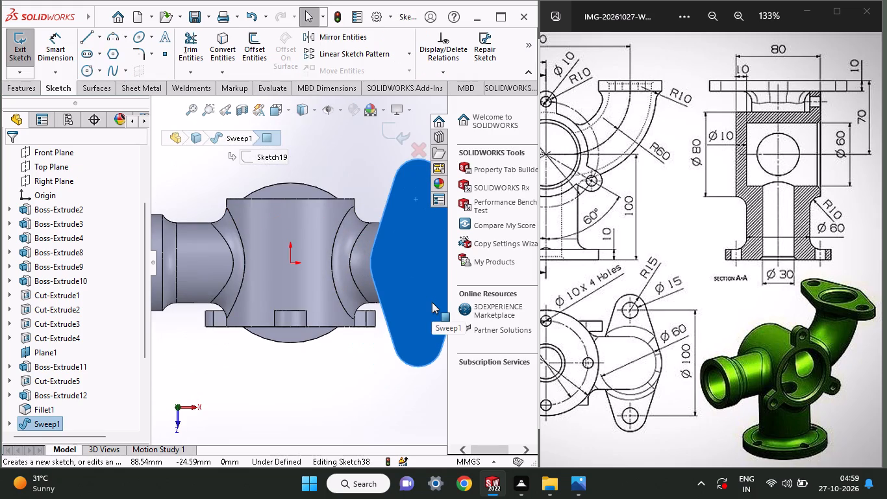
scroll(432, 302, "up", 2, "ctrl")
scroll(418, 305, "down", 3, "ctrl")
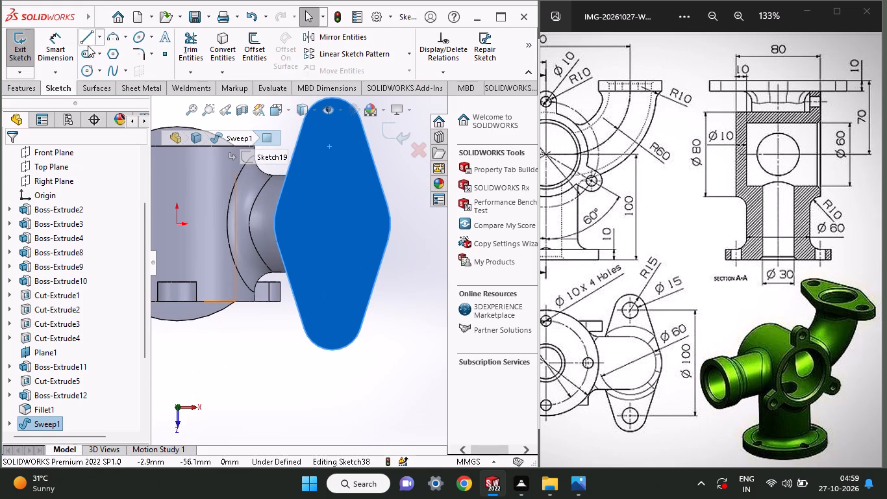
left_click(85, 68)
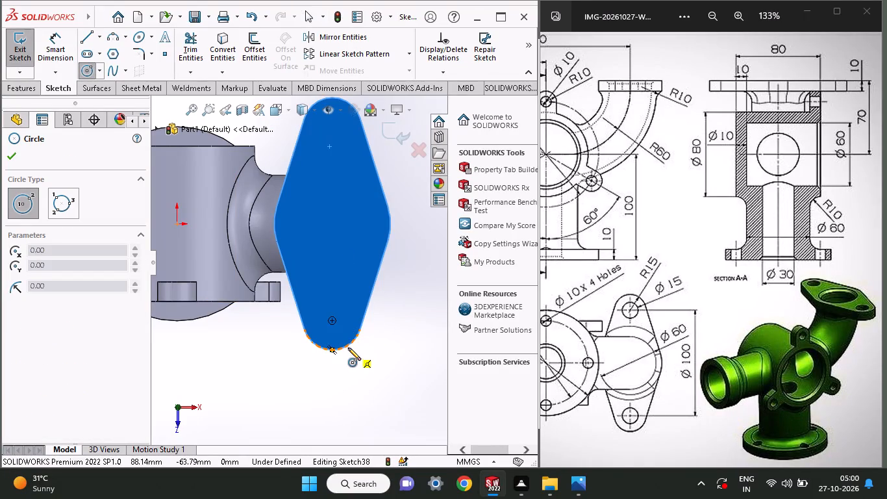
left_click(332, 321)
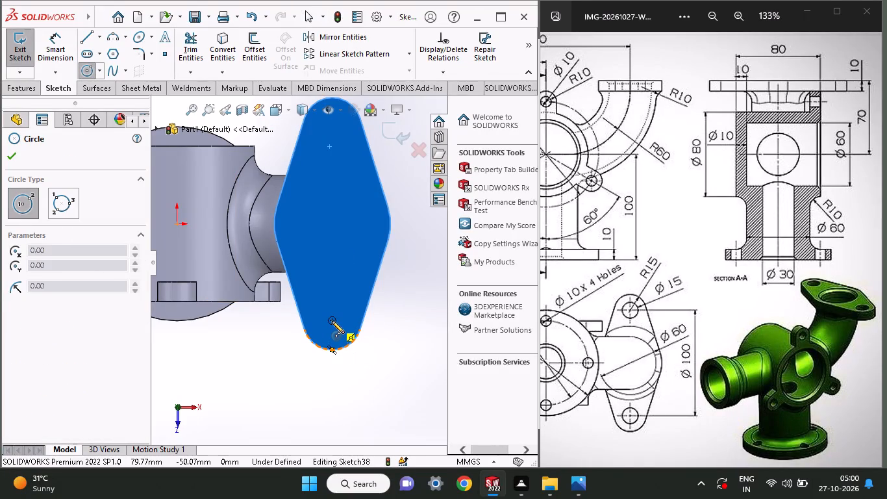
left_click(338, 333)
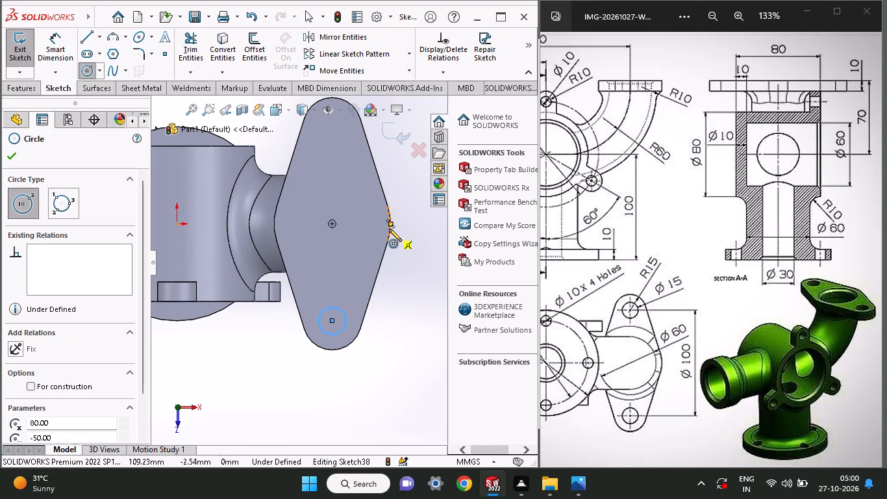
Dimension the bolt-hole circle's diameter as 15 mm.
left_click(52, 46)
left_click(321, 333)
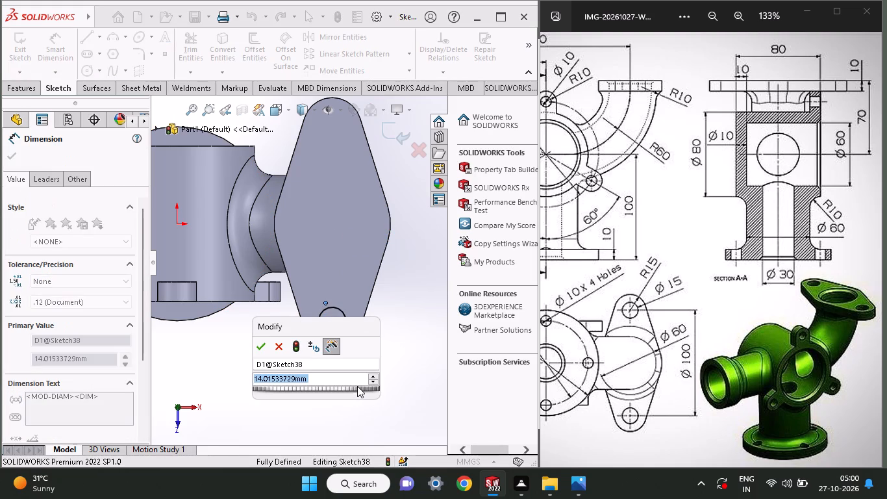
type("15")
key("Return")
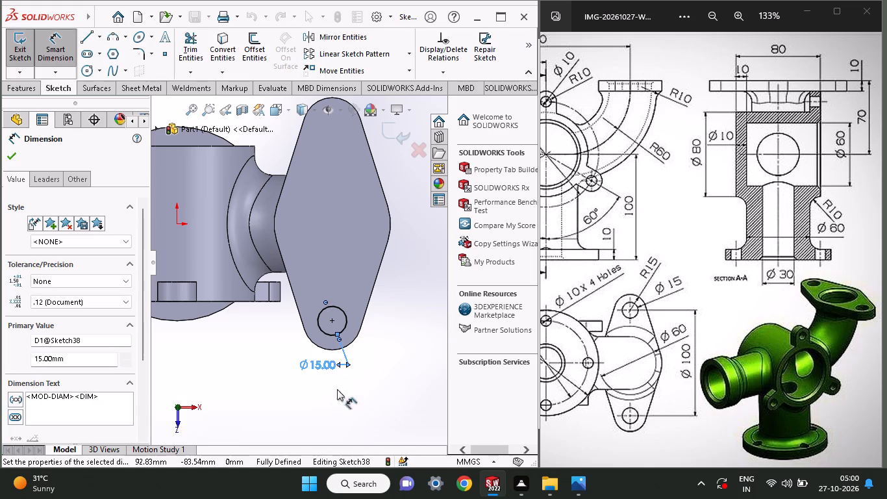
Extrude-cut the 15 mm circle through the oval flange's lower end as a blind cut, extending the depth to about 58 mm.
left_click(18, 85)
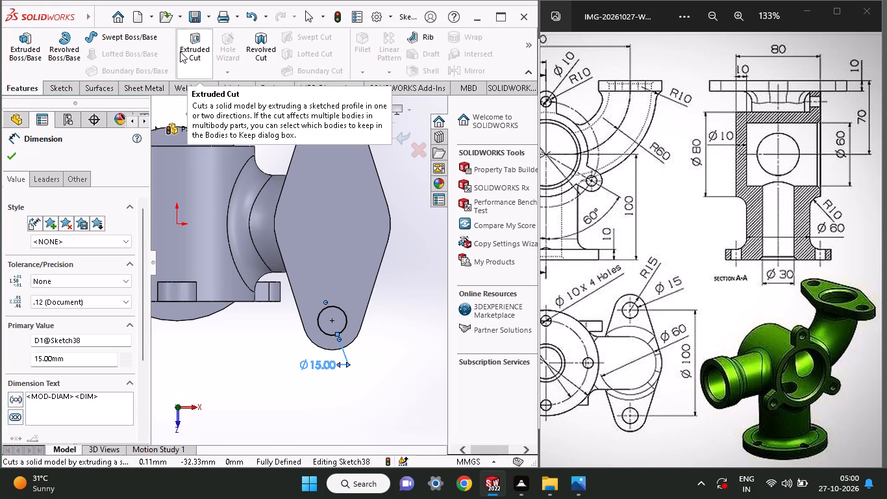
left_click(180, 51)
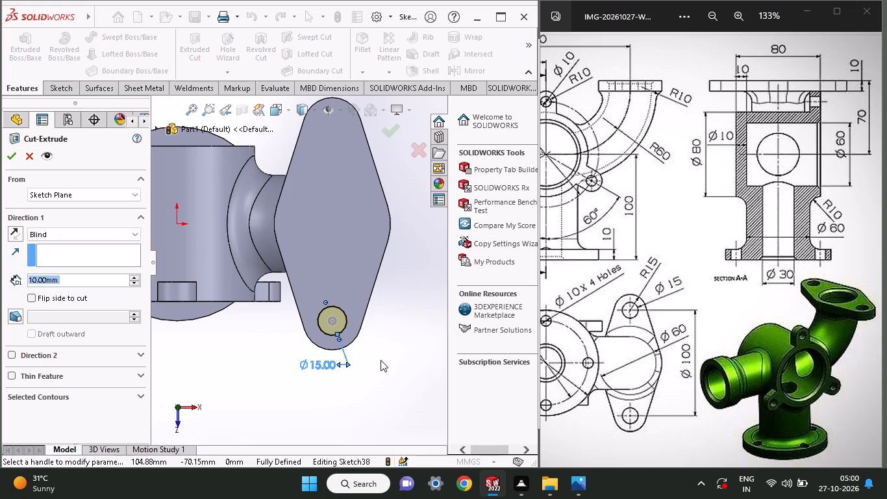
middle_click_drag(381, 360, 407, 277)
left_click_drag(391, 184, 377, 259)
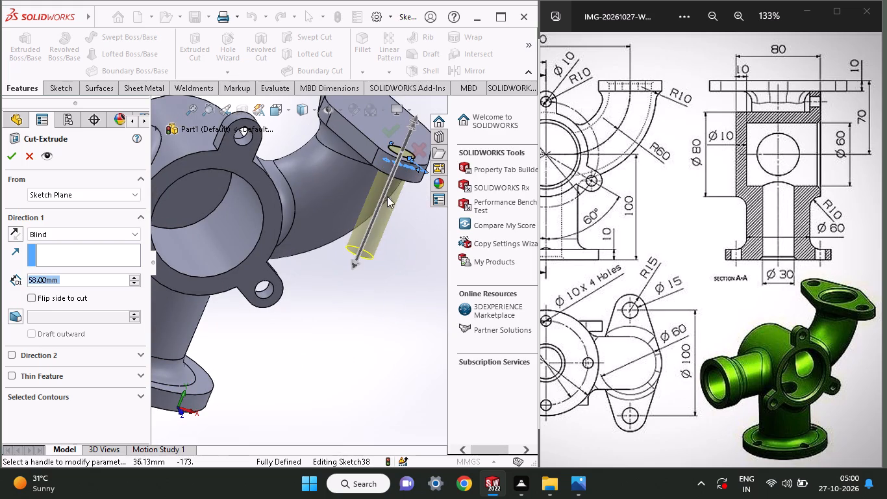
left_click_drag(412, 125, 424, 112)
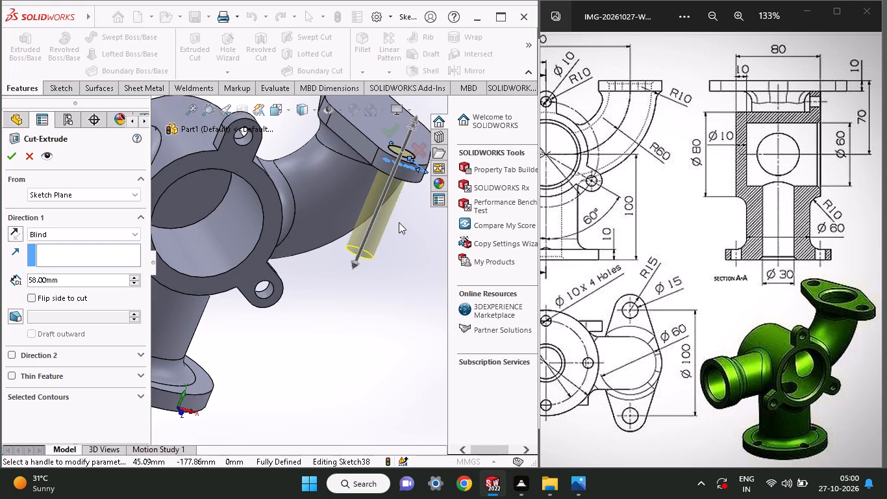
middle_click_drag(398, 224, 373, 285)
left_click_drag(317, 334, 334, 290)
left_click(9, 159)
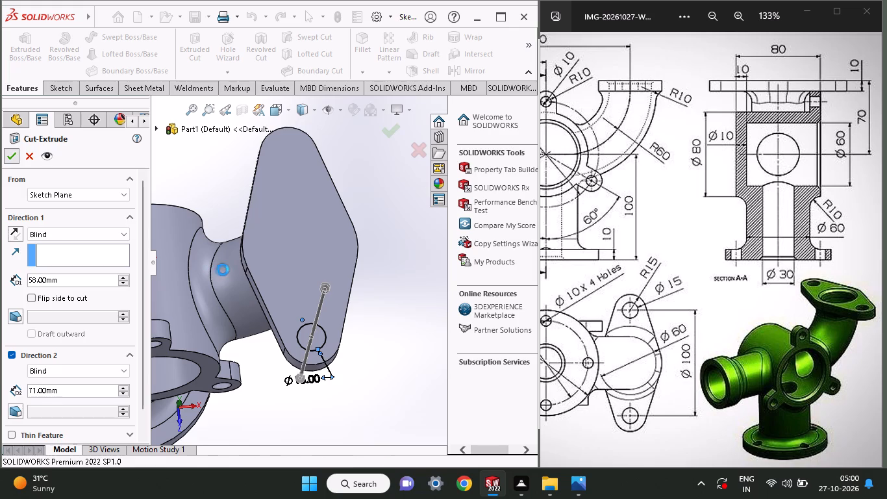
Open a new sketch on the oval flange's outer face for the bolt hole at its upper rounded end.
left_click(282, 140)
left_click(338, 110)
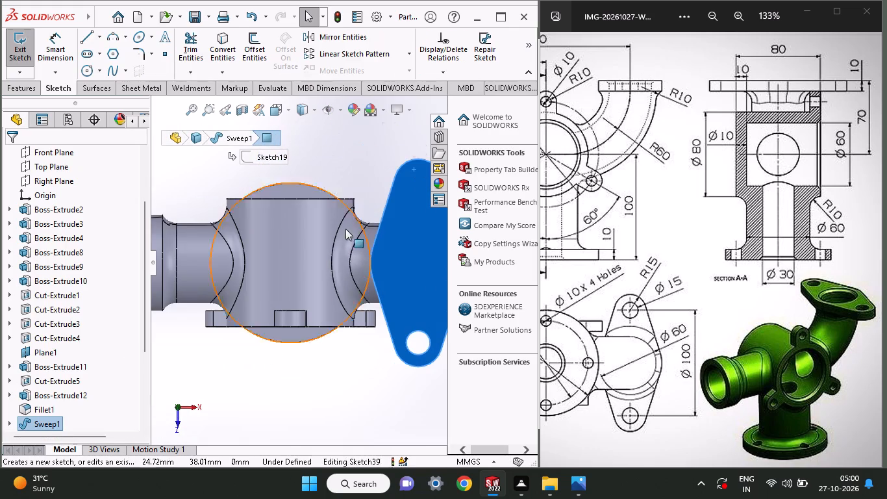
scroll(361, 242, "up", 4, "ctrl")
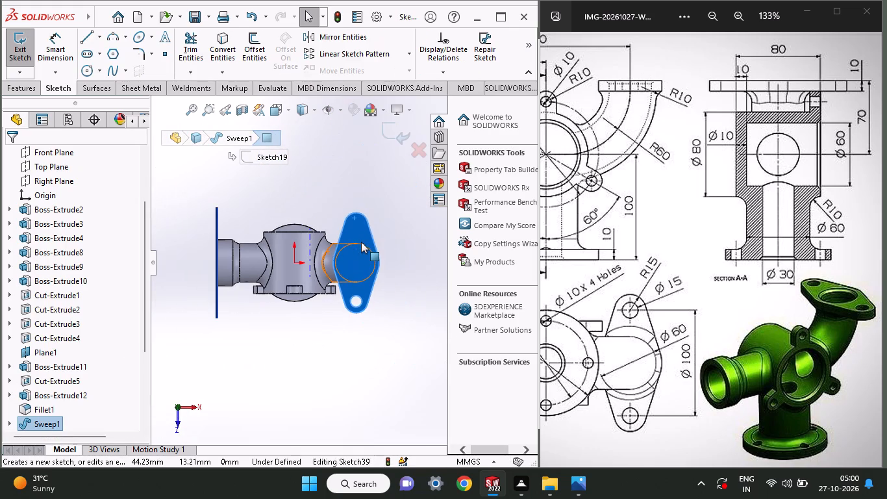
scroll(392, 214, "down", 3, "ctrl")
scroll(342, 254, "down", 3, "ctrl")
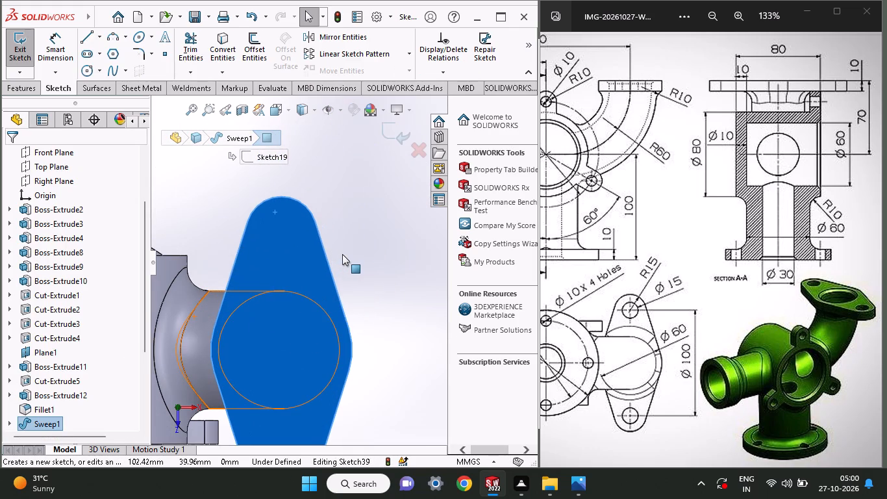
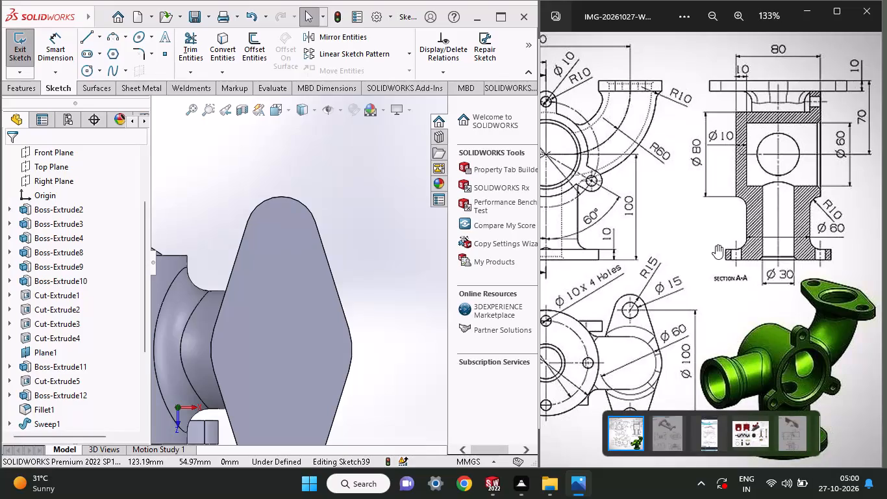
Sketch a 15 mm diameter circle concentric with the rounded end of the diamond-shaped flange that has no bolt hole.
left_click(716, 245)
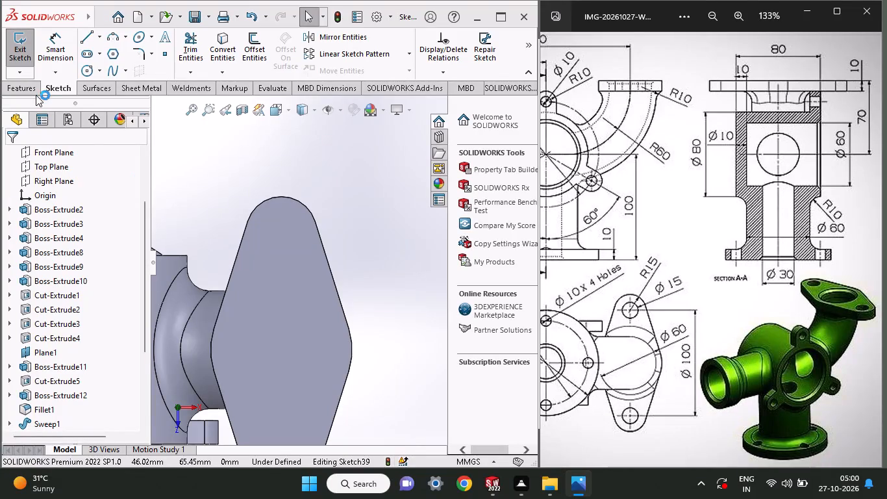
left_click(88, 70)
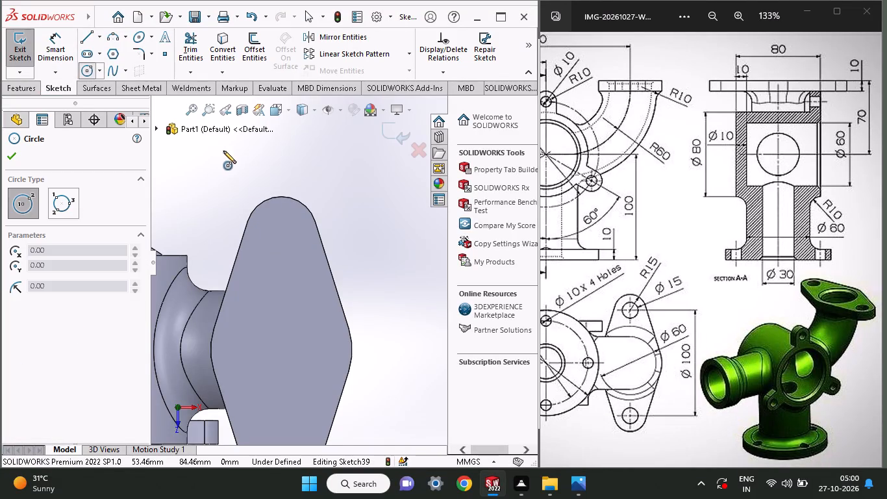
left_click(280, 235)
left_click(281, 247)
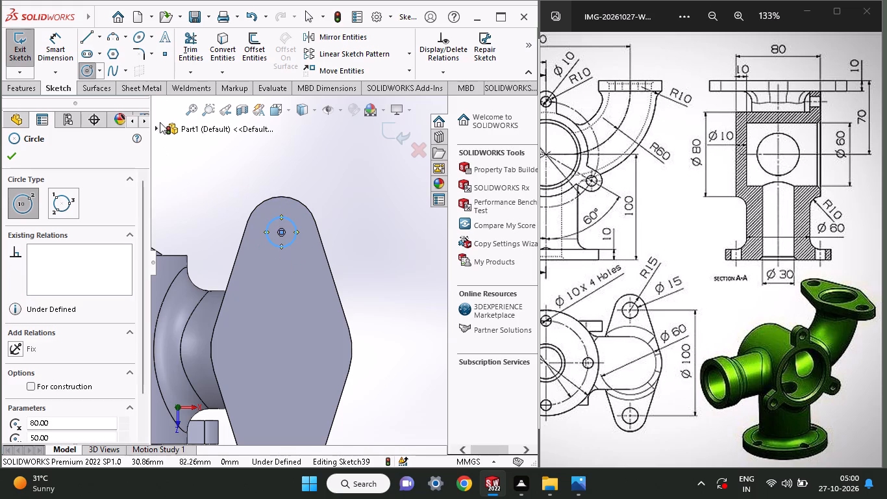
left_click(69, 44)
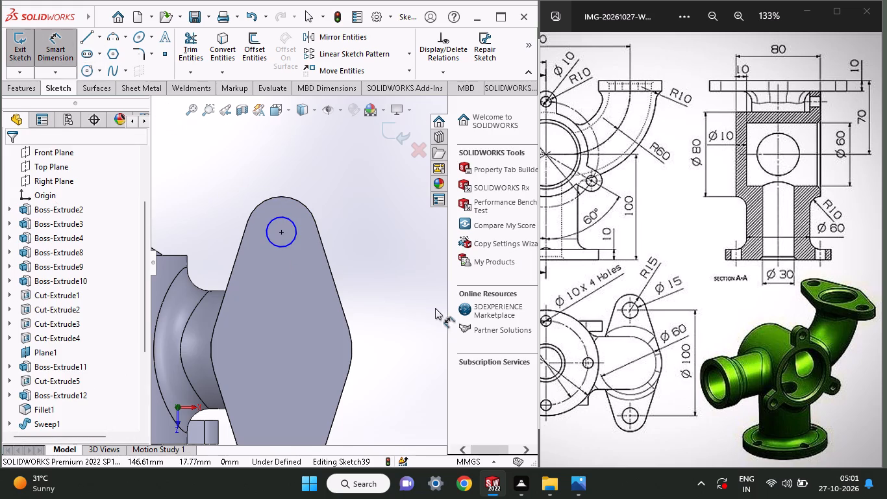
left_click(284, 248)
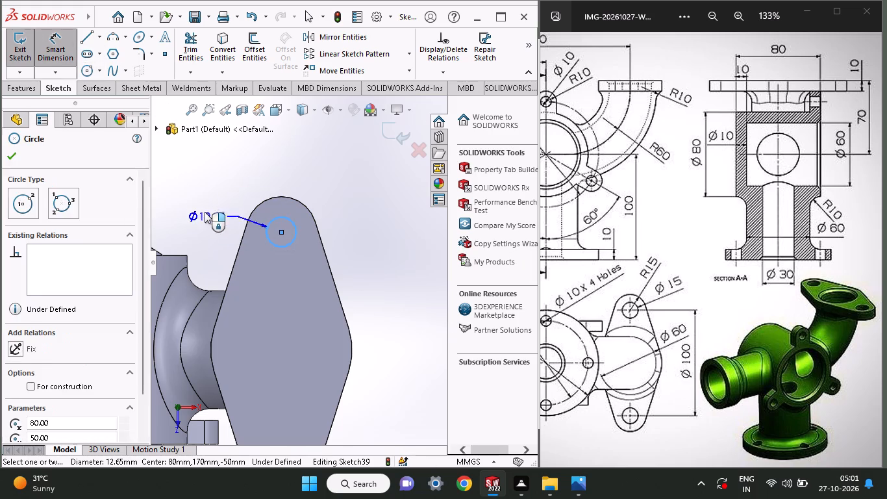
left_click_drag(205, 209, 209, 220)
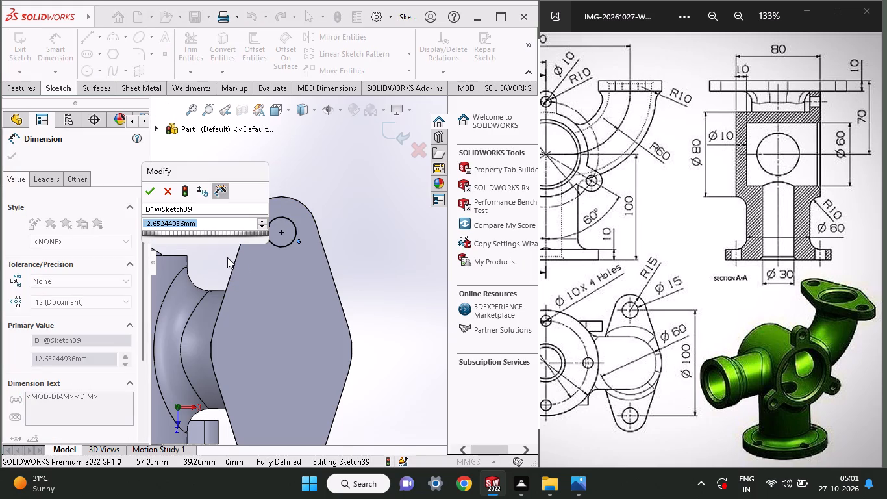
type("15")
key("Return")
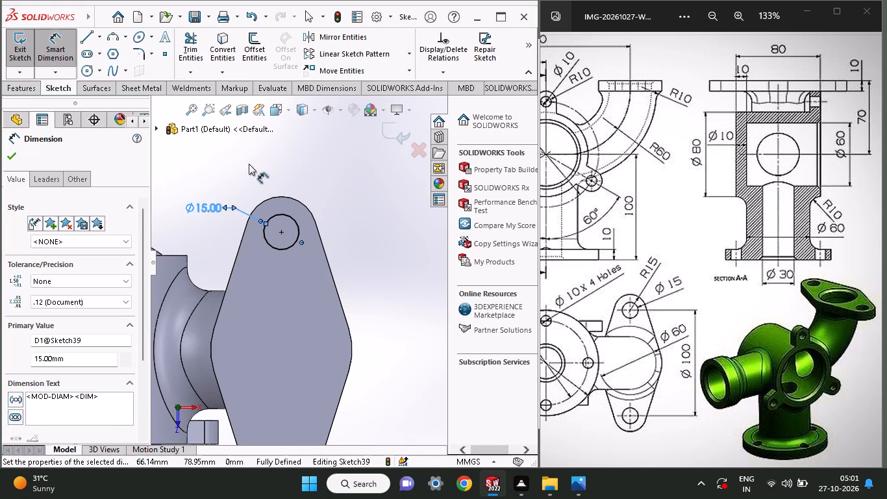
Cut-extrude the 15 mm circle Blind to a depth of 58 mm to make the flange's second bolt hole.
left_click(4, 89)
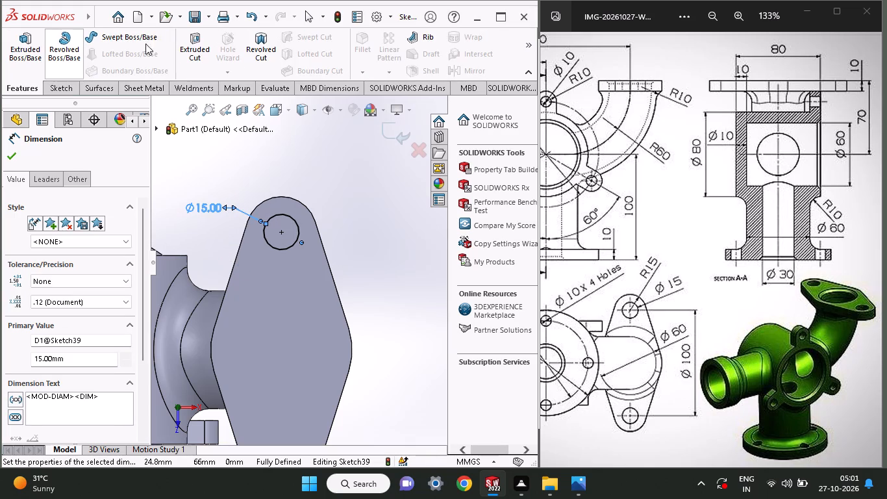
left_click(194, 44)
middle_click_drag(324, 212, 325, 196)
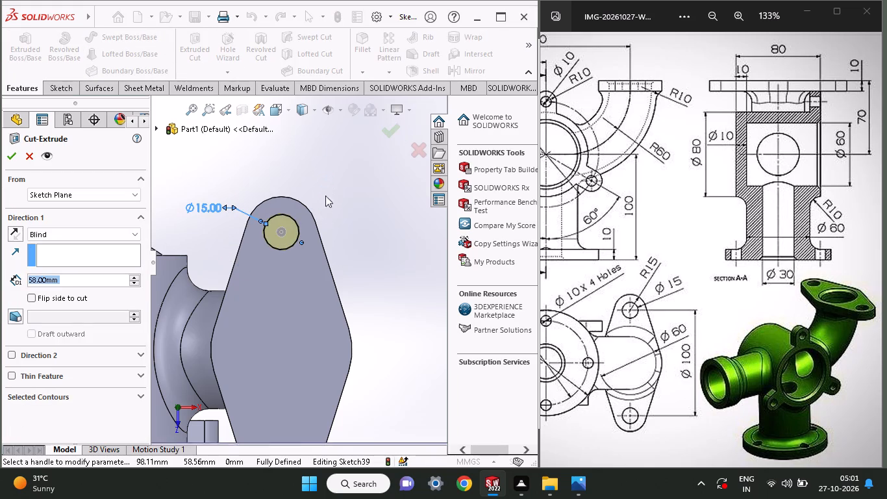
middle_click_drag(325, 196, 333, 176)
left_click(8, 148)
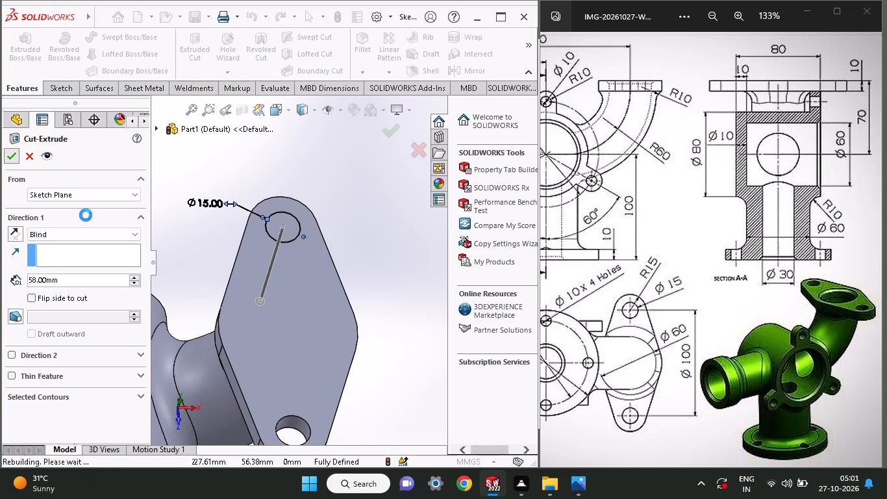
Start a sketch on the diamond flange's outer face and draw a 40 mm diameter circle at its centre, between the bolt holes.
left_click(284, 318)
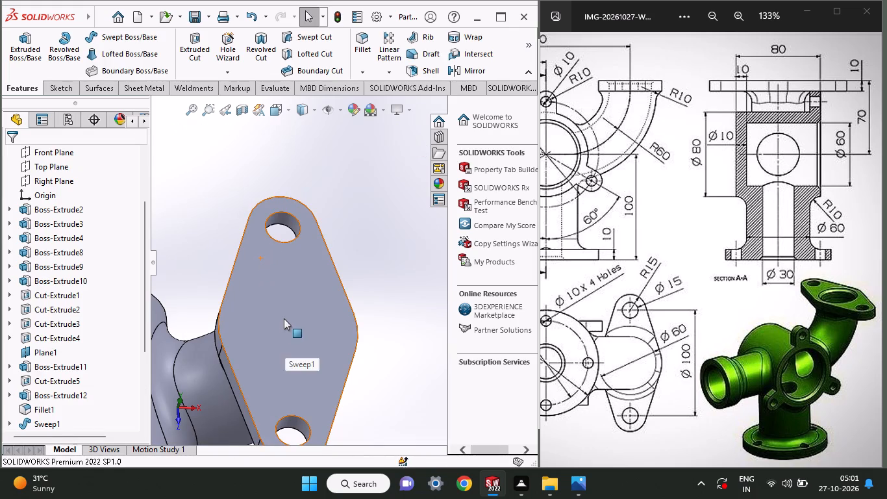
left_click(343, 287)
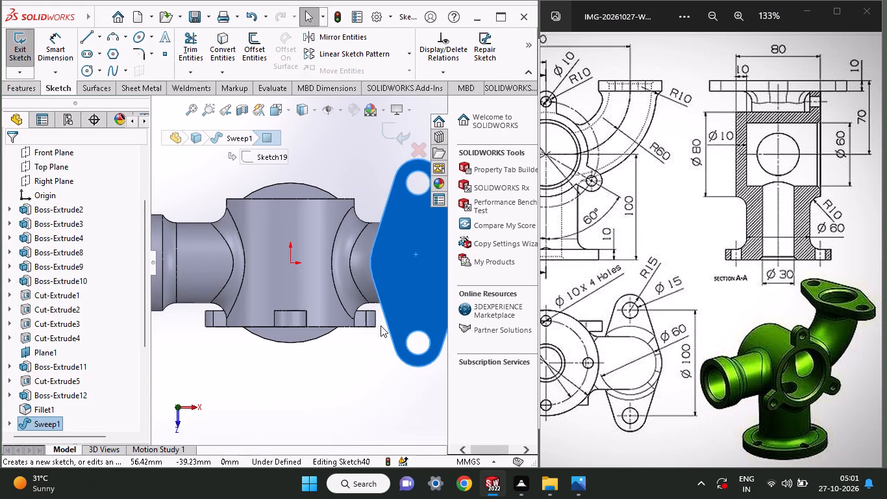
scroll(381, 326, "up", 2, "ctrl")
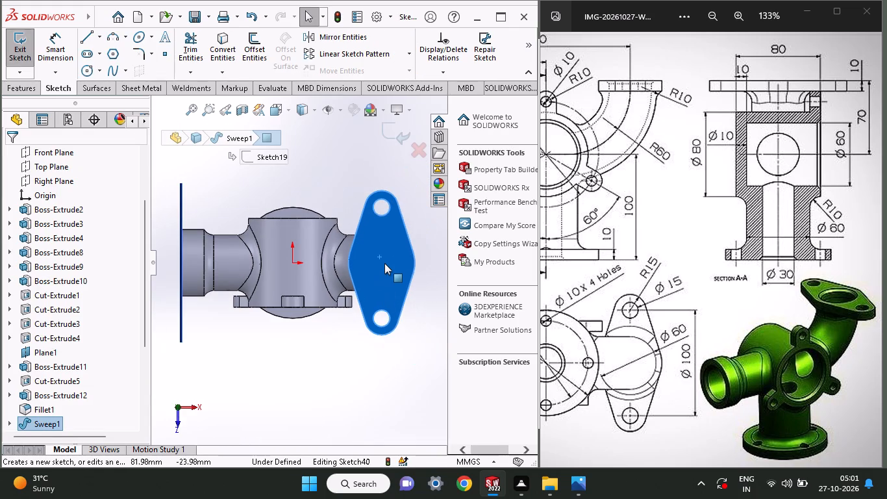
scroll(384, 261, "down", 6, "ctrl")
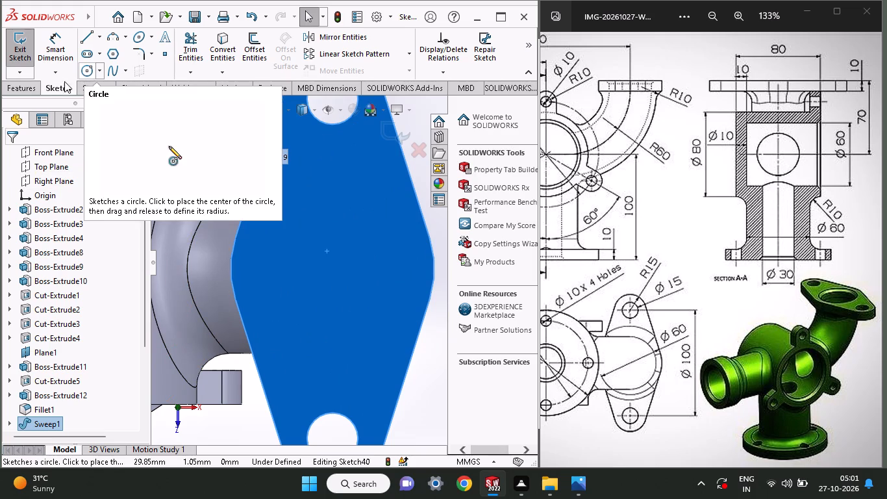
left_click(87, 68)
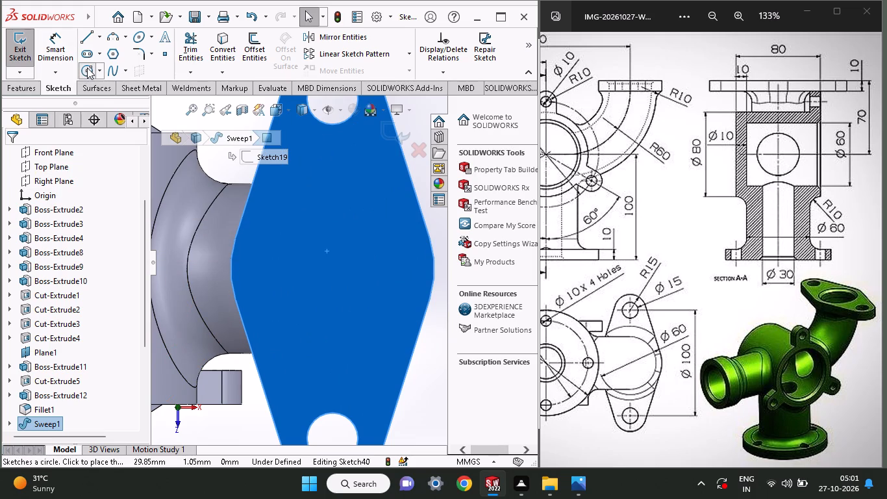
left_click(336, 270)
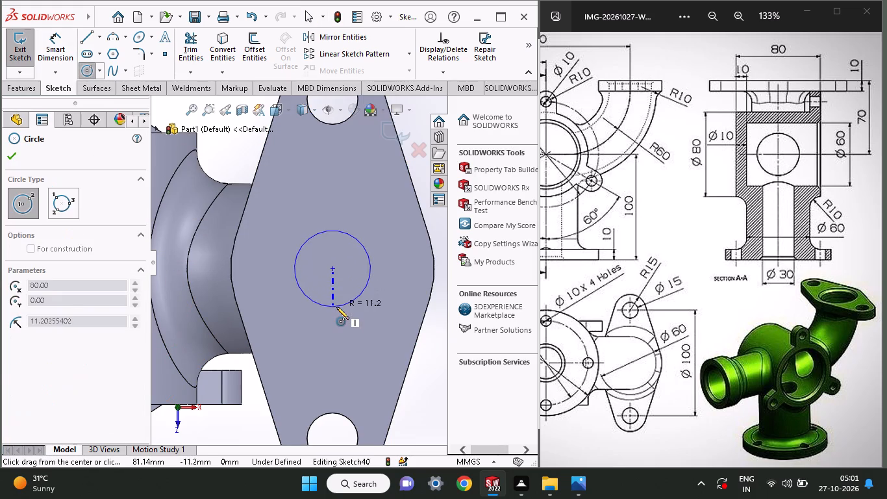
left_click(336, 307)
left_click(55, 32)
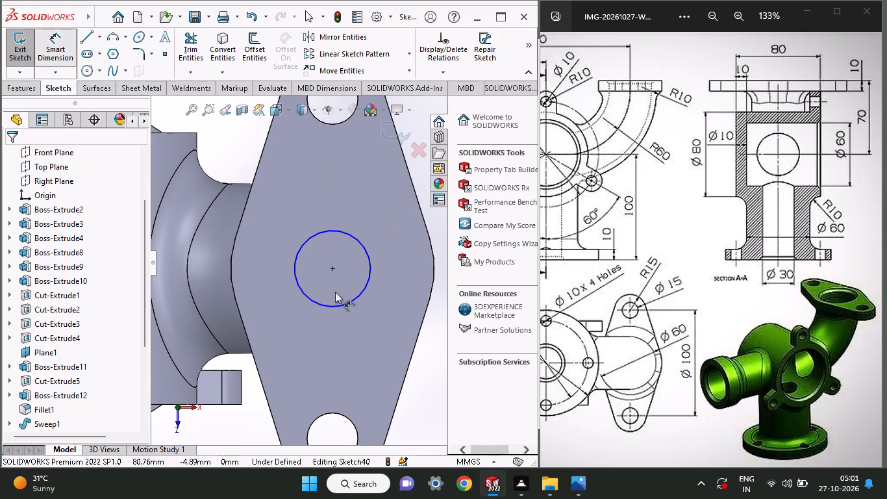
left_click(335, 307)
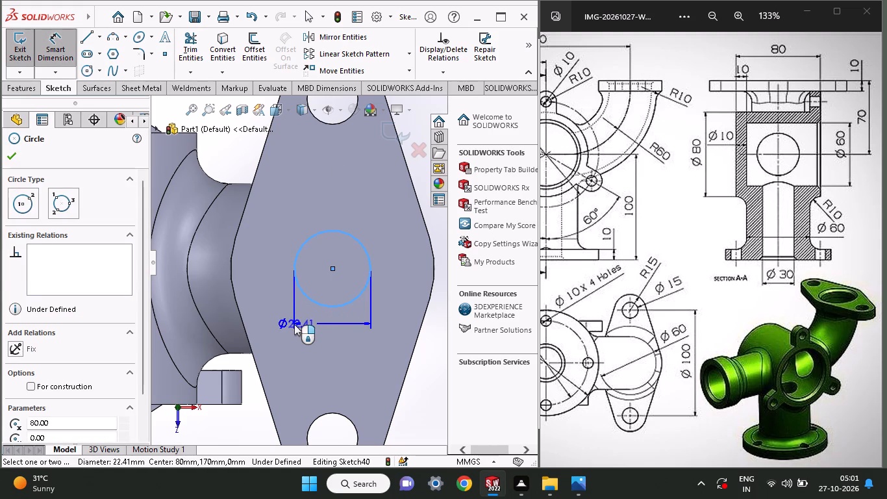
left_click(294, 324)
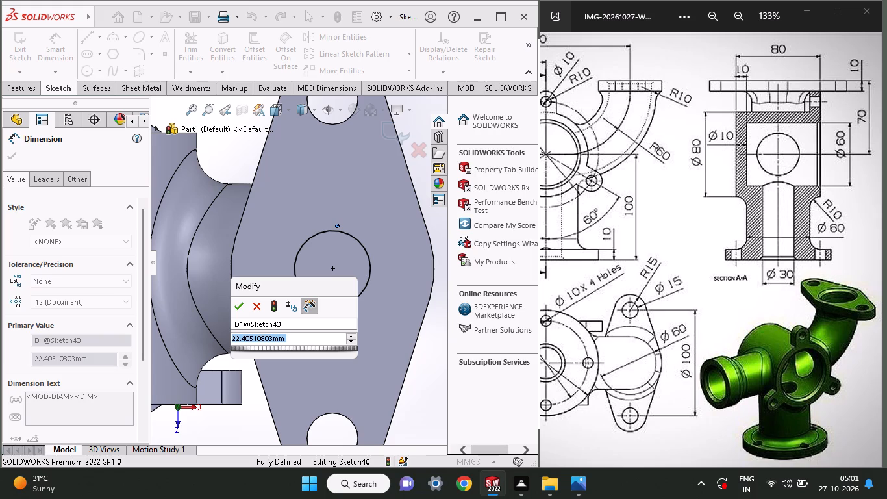
middle_click_drag(549, 251, 692, 277)
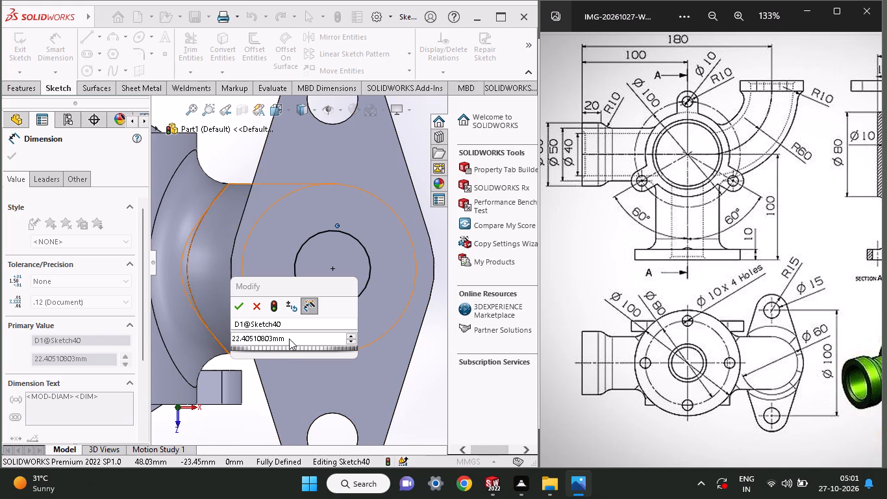
left_click_drag(289, 339, 205, 339)
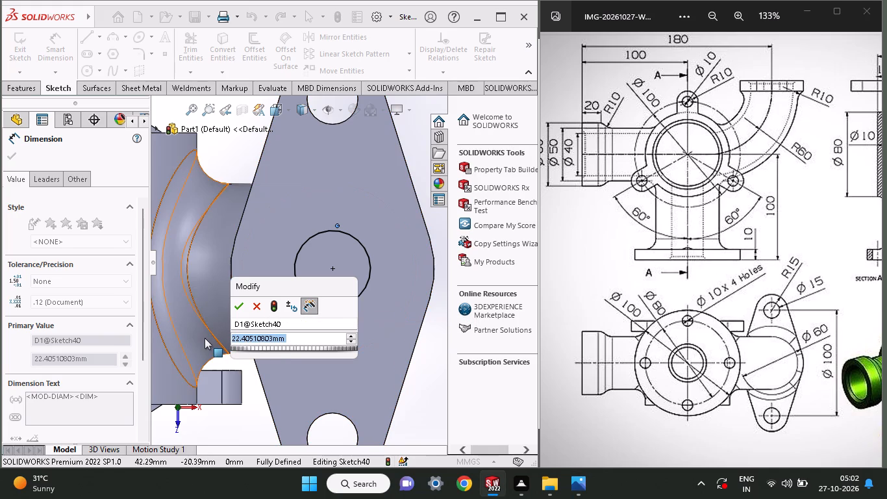
type("40")
key("Return")
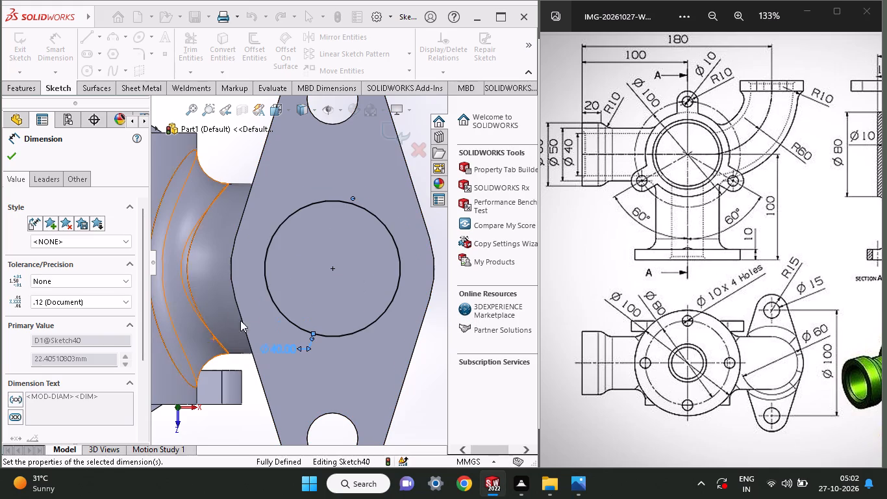
Cut-extrude the 40 mm circle Blind to a depth of 10 mm into the flange.
left_click(21, 90)
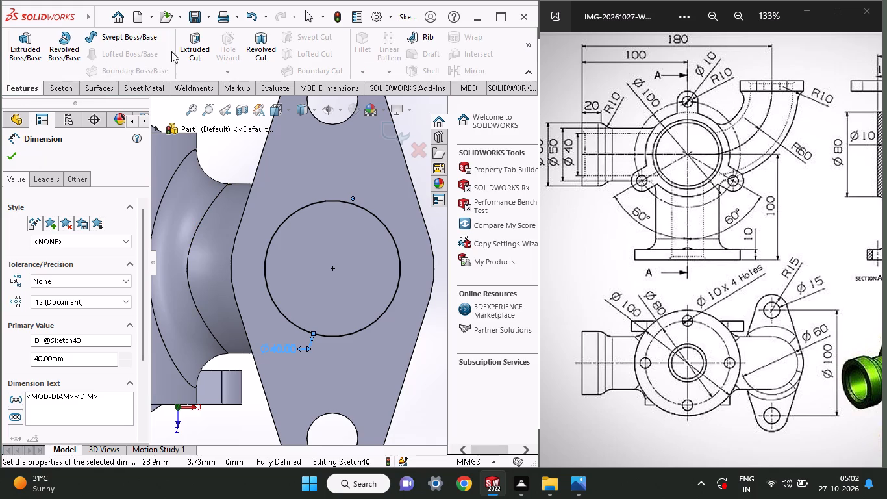
left_click(200, 45)
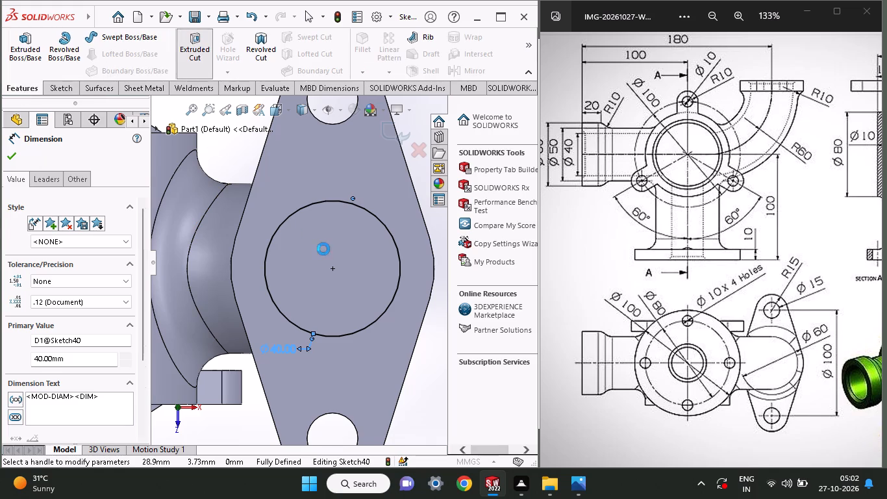
middle_click_drag(323, 249, 324, 186)
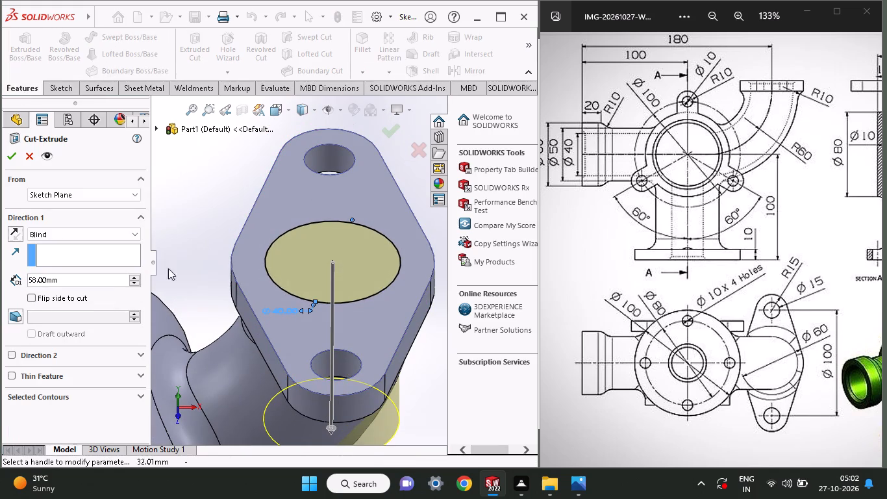
left_click_drag(66, 276, 0, 274)
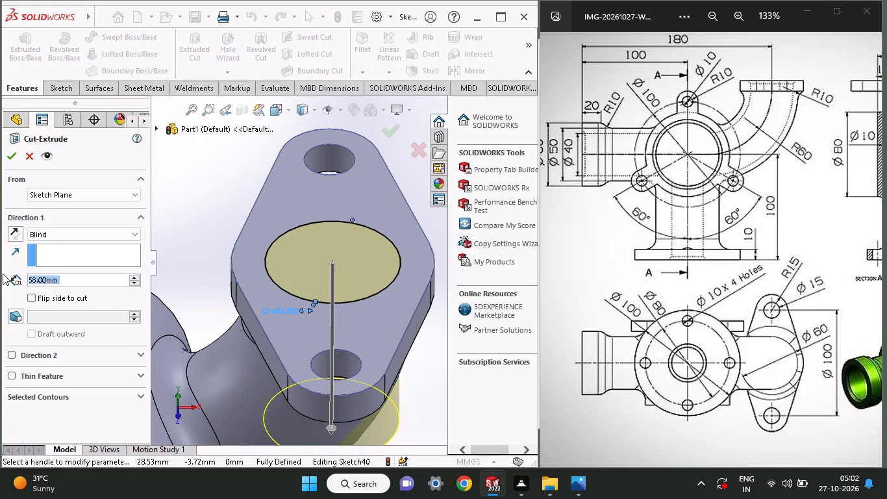
type("10")
key("Return")
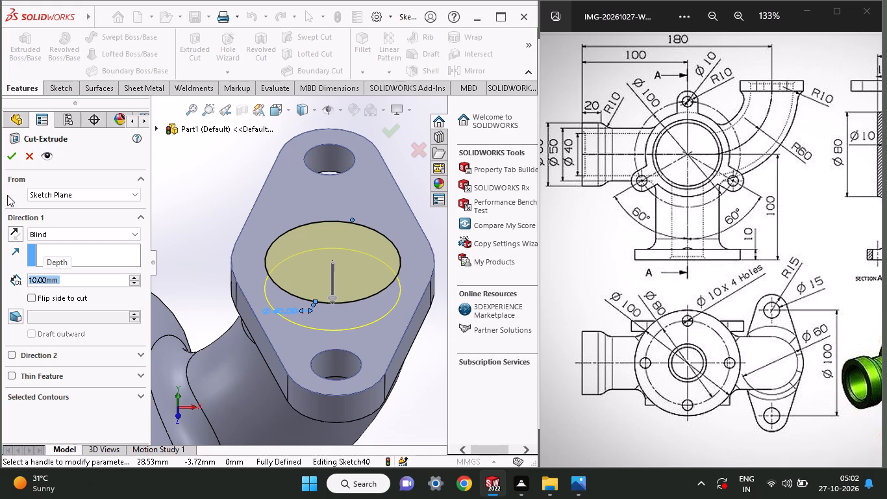
left_click(8, 151)
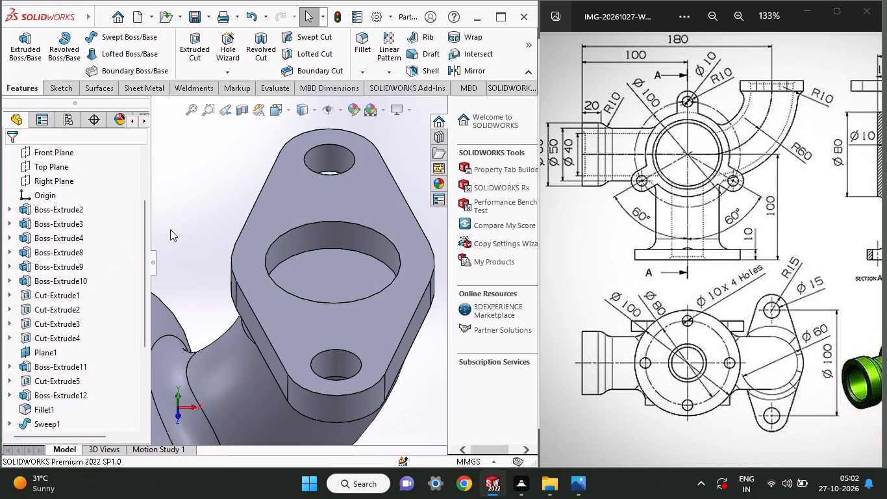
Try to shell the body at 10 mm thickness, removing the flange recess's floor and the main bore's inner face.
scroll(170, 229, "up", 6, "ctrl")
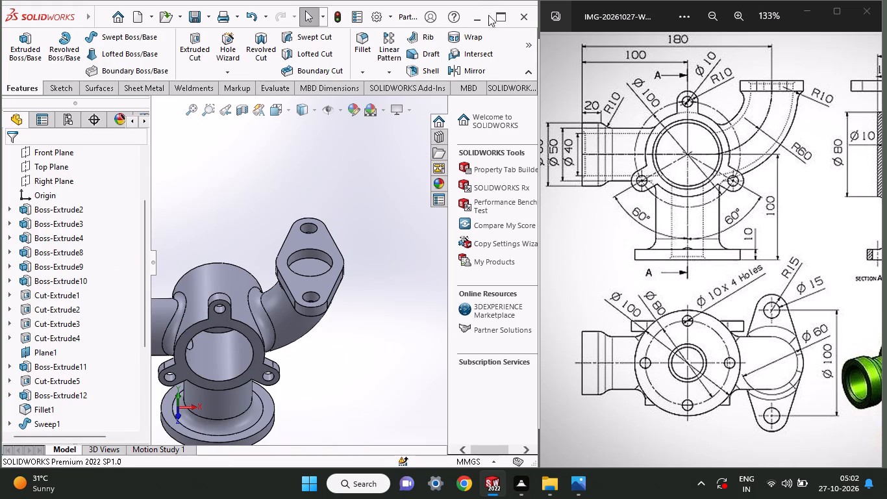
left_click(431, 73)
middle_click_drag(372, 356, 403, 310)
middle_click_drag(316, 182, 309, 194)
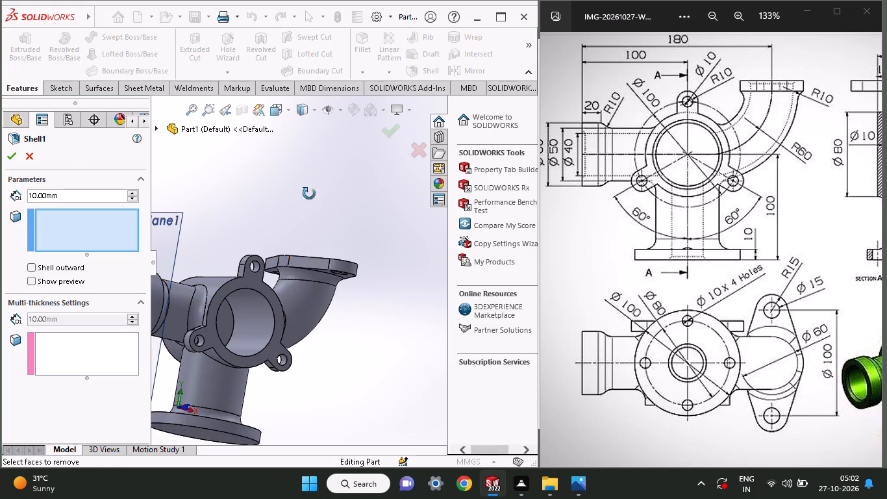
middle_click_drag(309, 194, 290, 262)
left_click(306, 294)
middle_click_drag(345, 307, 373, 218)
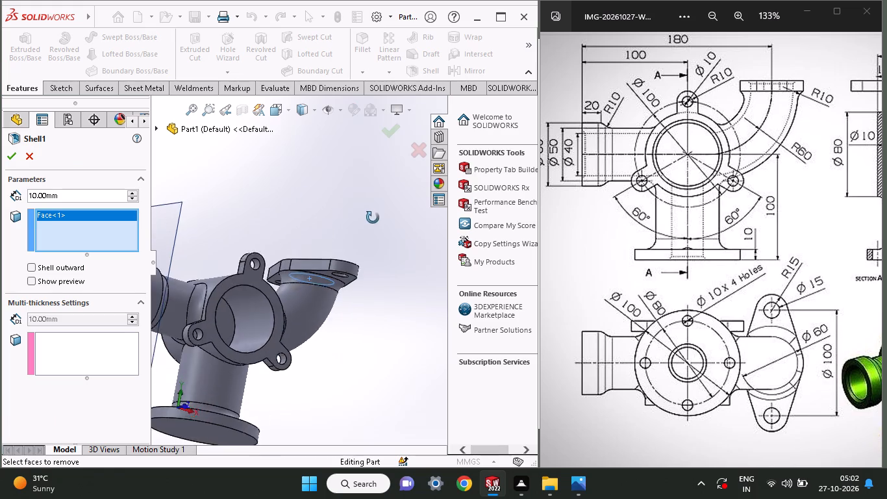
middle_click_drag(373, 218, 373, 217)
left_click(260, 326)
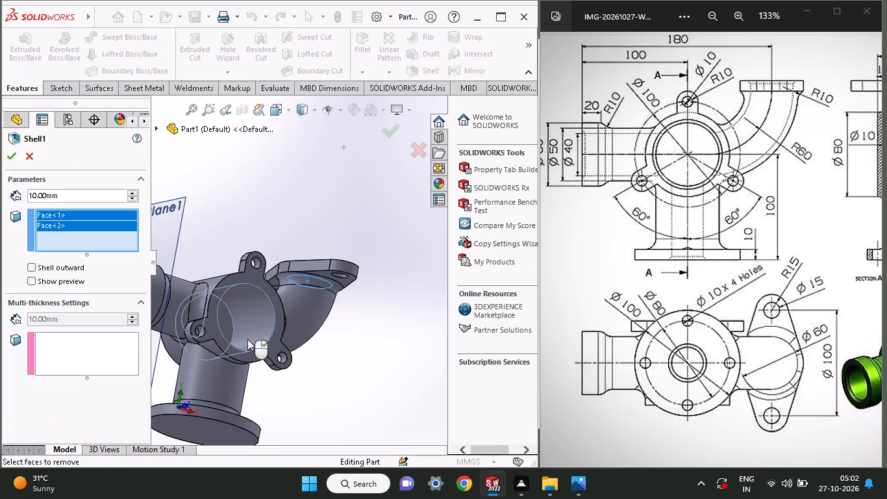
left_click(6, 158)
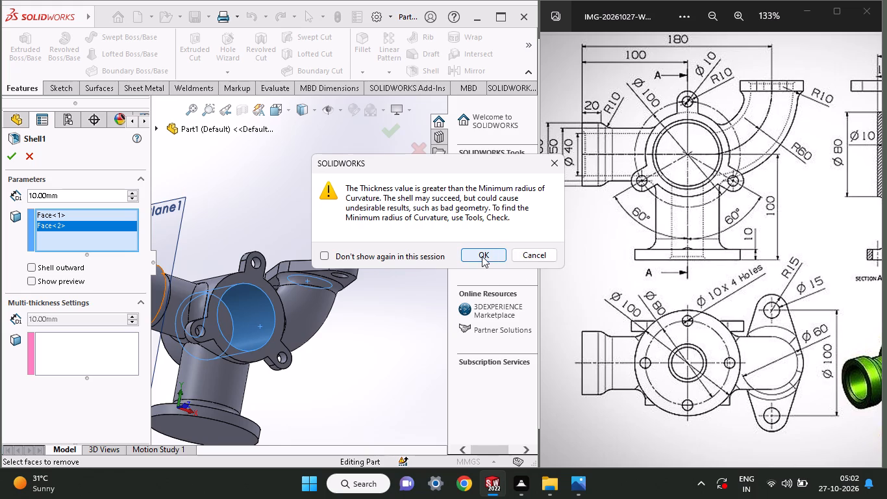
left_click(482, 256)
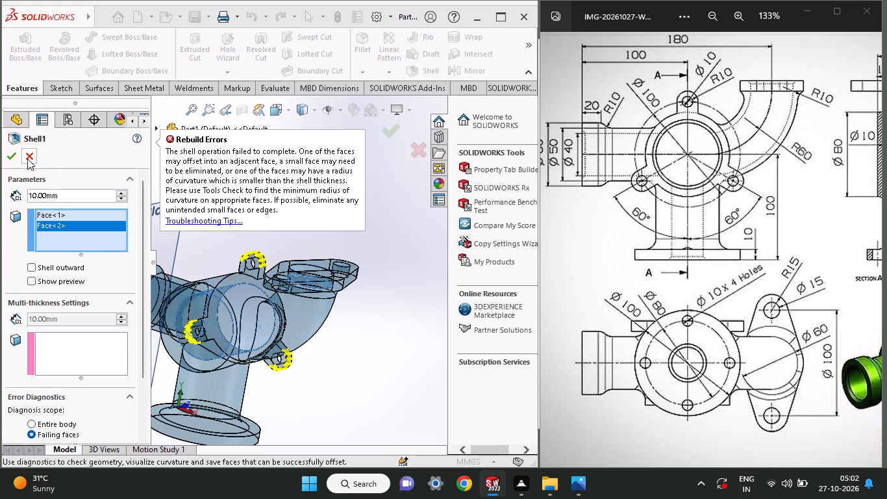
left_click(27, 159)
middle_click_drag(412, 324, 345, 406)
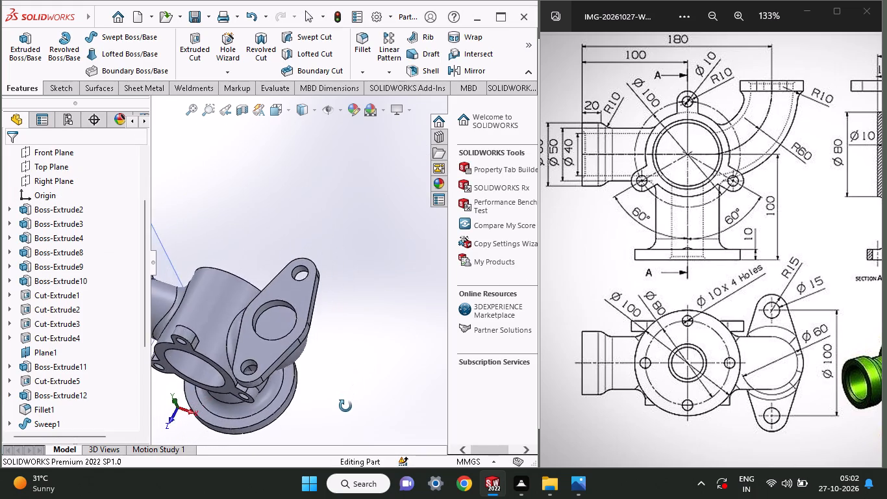
Start a sketch on the straight side pipe's round end face and draw a 40 mm diameter circle at its centre.
middle_click_drag(345, 406, 369, 353)
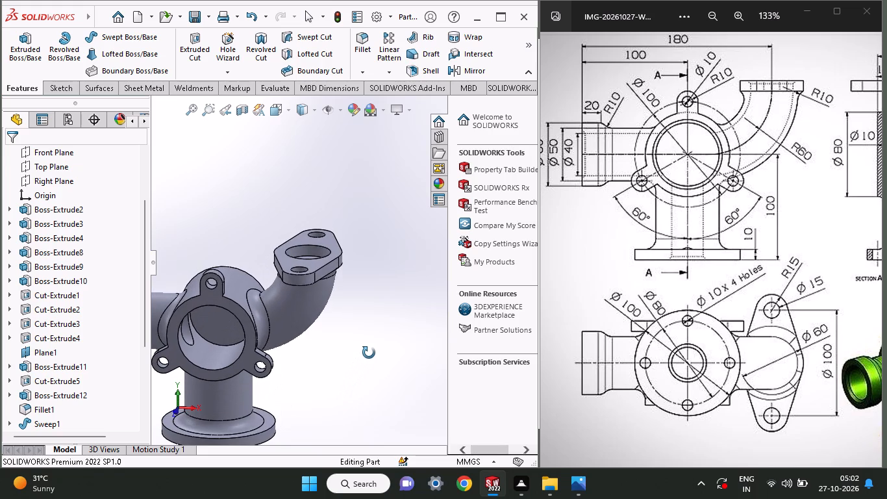
middle_click_drag(369, 353, 465, 322)
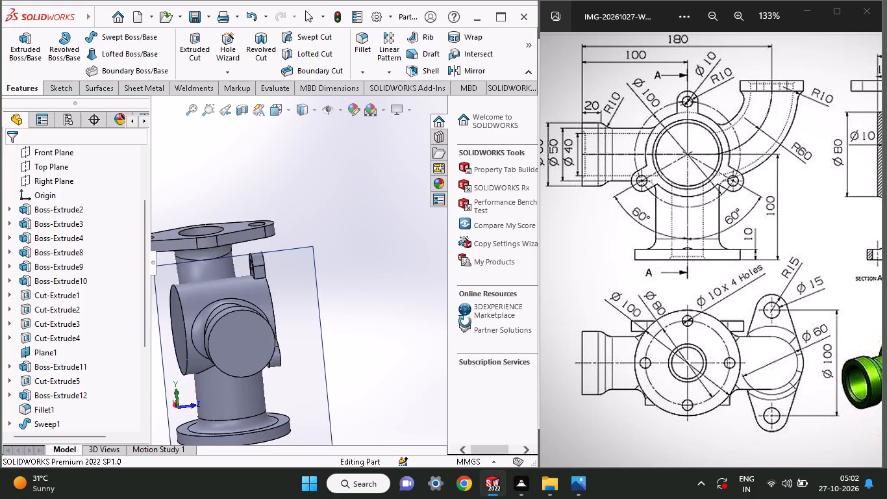
middle_click_drag(465, 322, 457, 323)
left_click(220, 348)
left_click(281, 314)
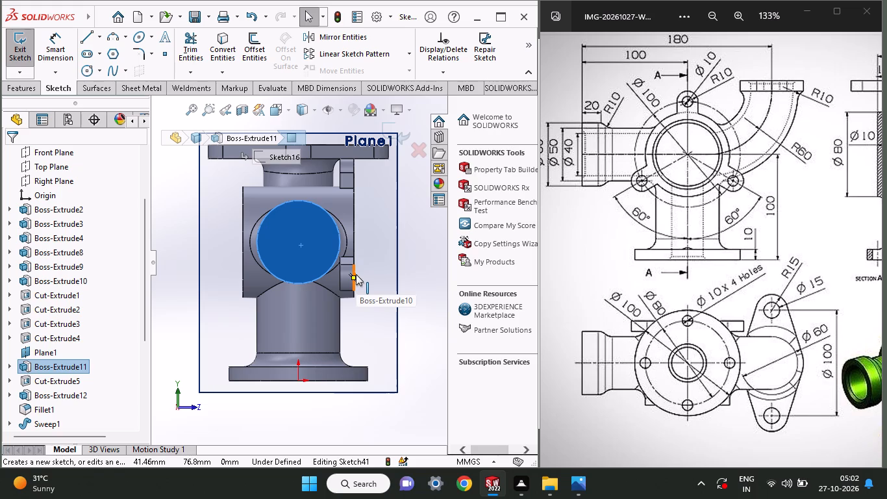
left_click(95, 73)
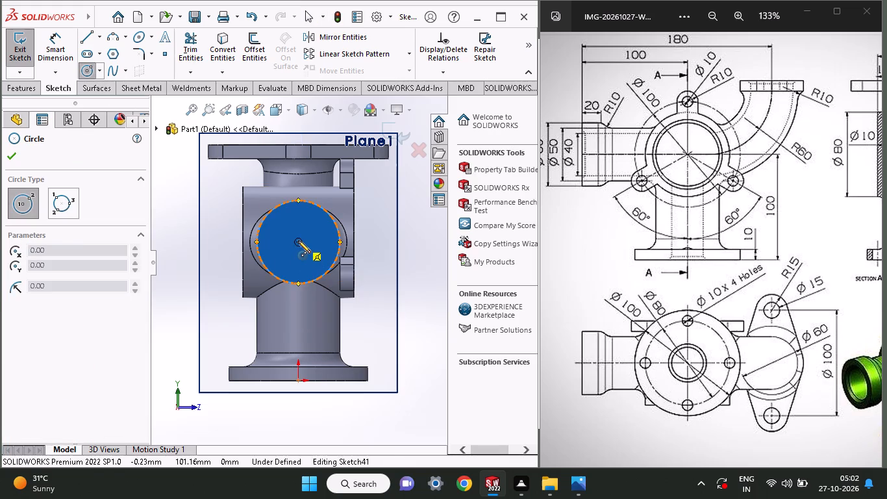
left_click(298, 240)
left_click(303, 264)
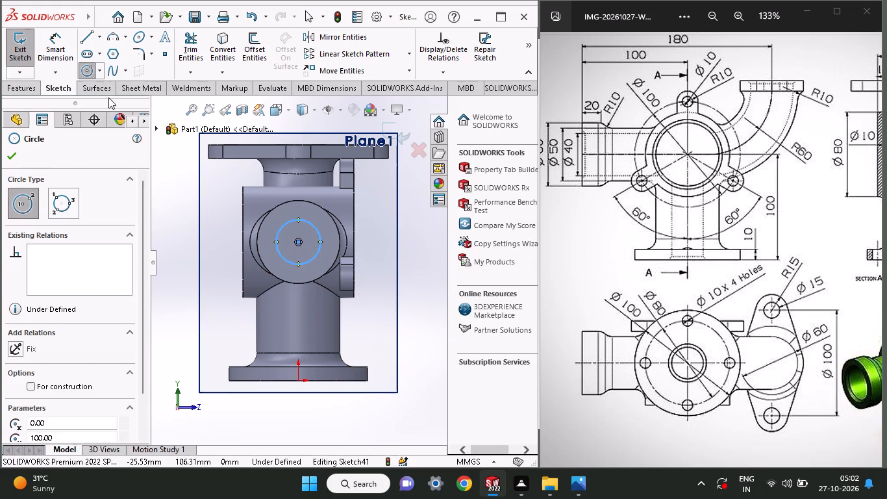
left_click(53, 45)
left_click(287, 224)
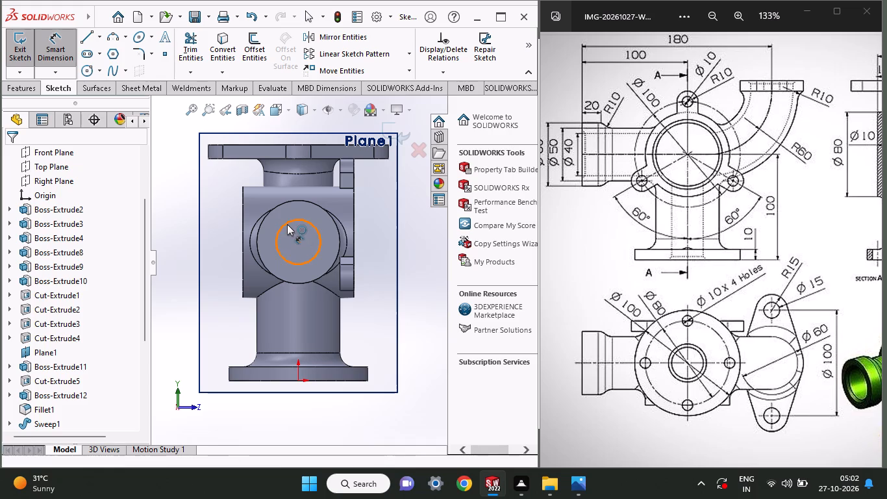
left_click(214, 227)
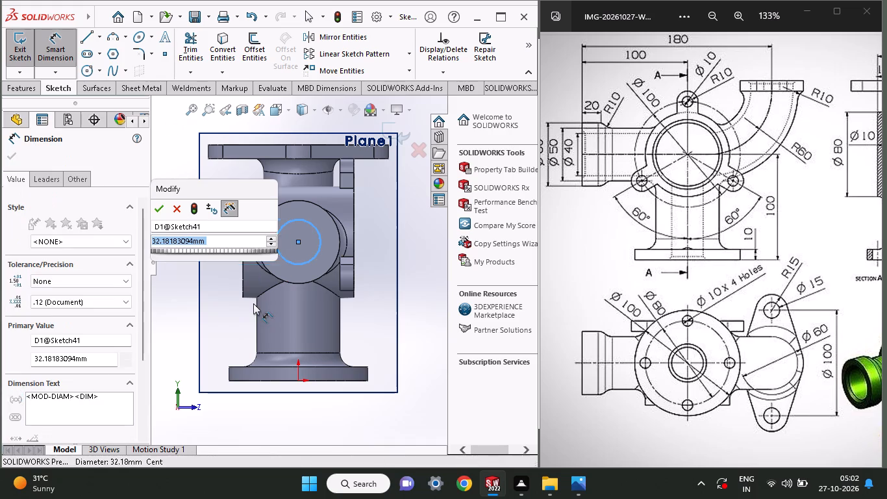
type("40")
key("Return")
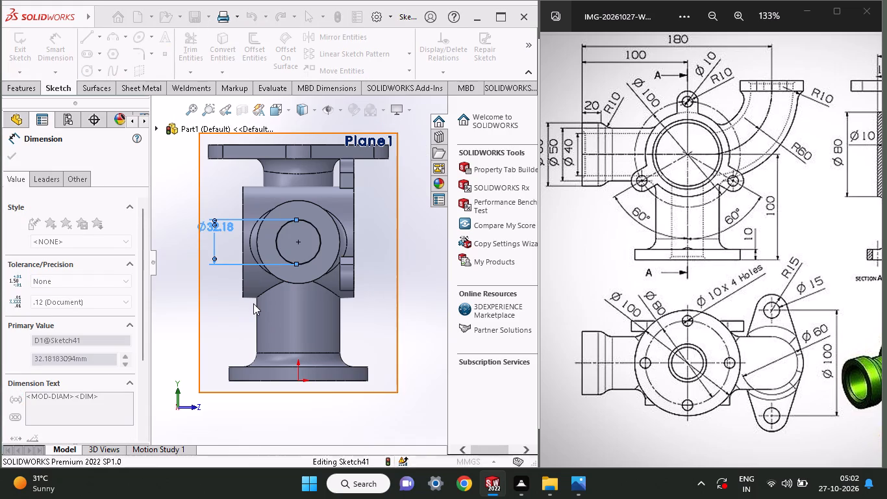
Cut-extrude the 40 mm circle Blind to a depth of 76 mm, through the side pipe into the main bore.
left_click(14, 89)
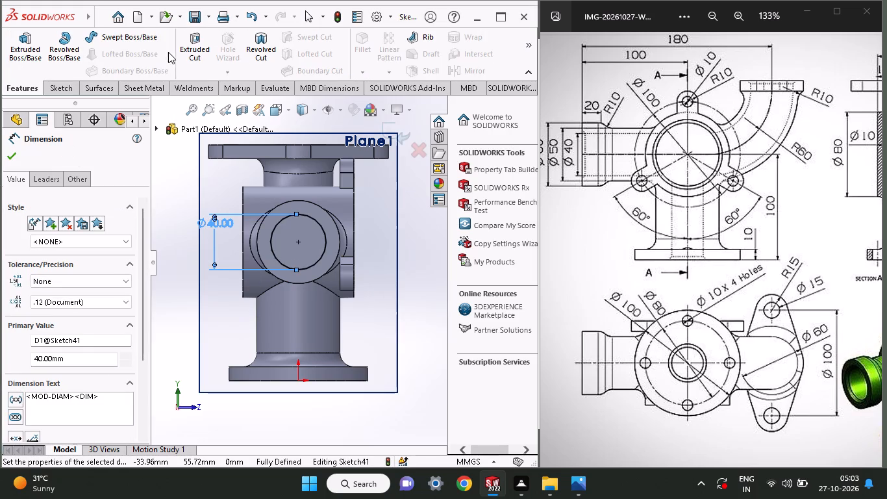
left_click(179, 47)
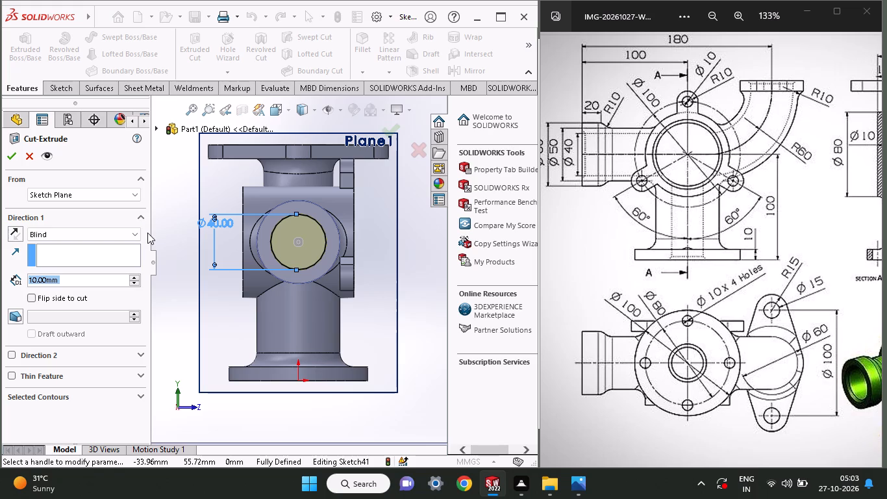
middle_click_drag(392, 271, 363, 286)
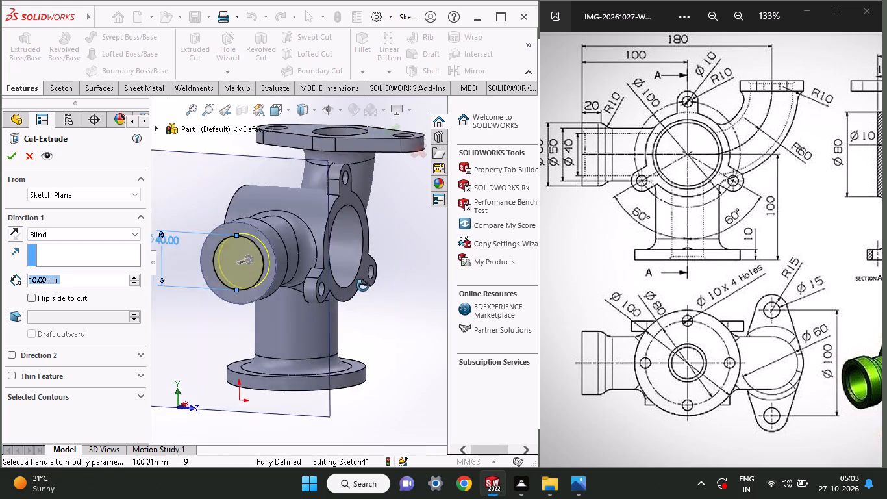
middle_click_drag(363, 286, 279, 316)
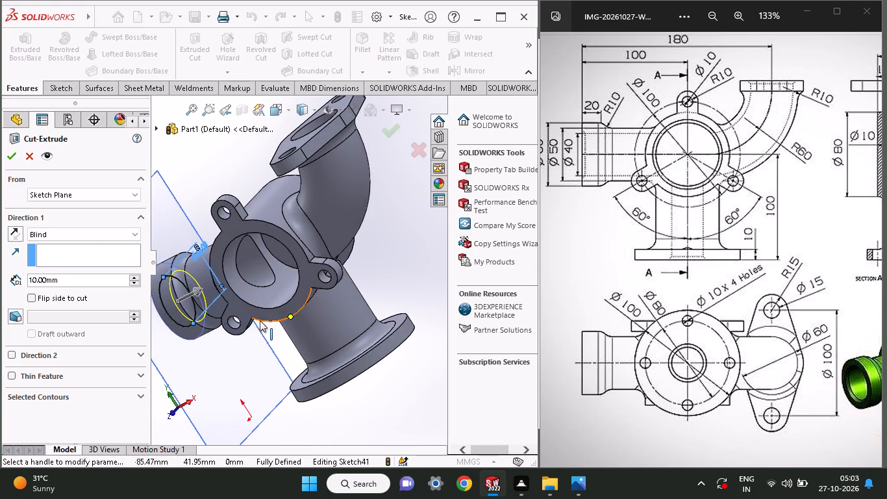
left_click_drag(203, 287, 258, 262)
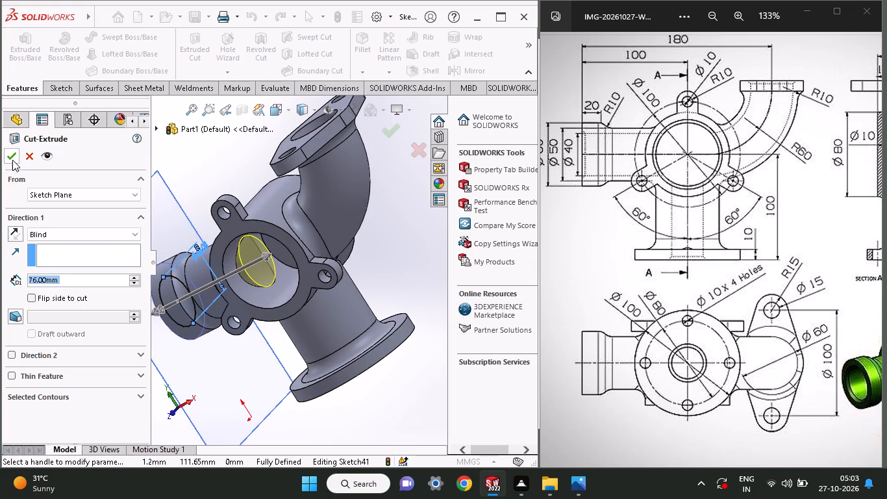
left_click(12, 160)
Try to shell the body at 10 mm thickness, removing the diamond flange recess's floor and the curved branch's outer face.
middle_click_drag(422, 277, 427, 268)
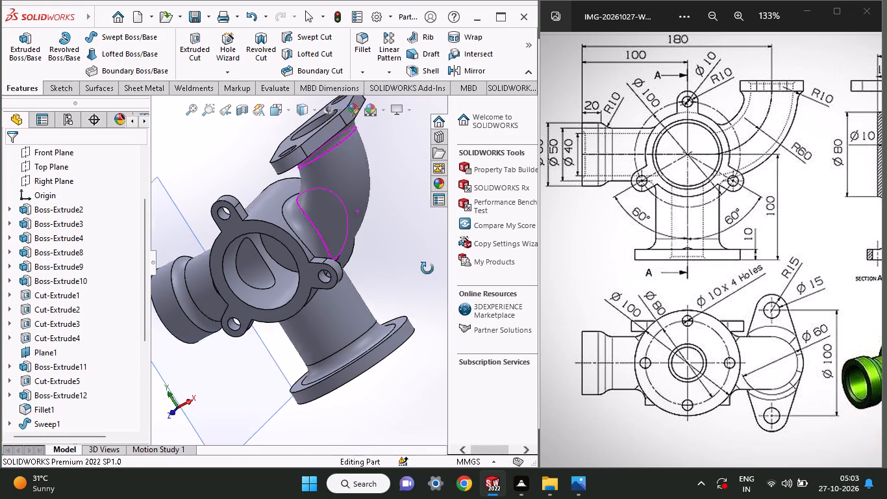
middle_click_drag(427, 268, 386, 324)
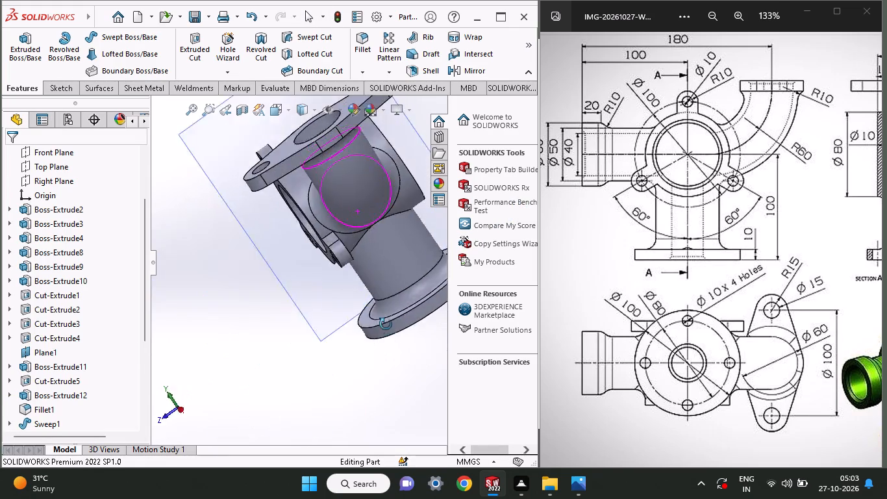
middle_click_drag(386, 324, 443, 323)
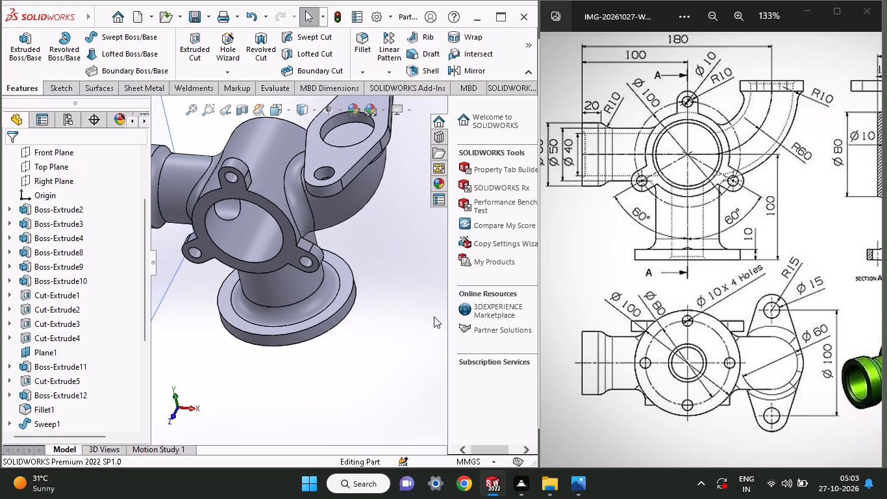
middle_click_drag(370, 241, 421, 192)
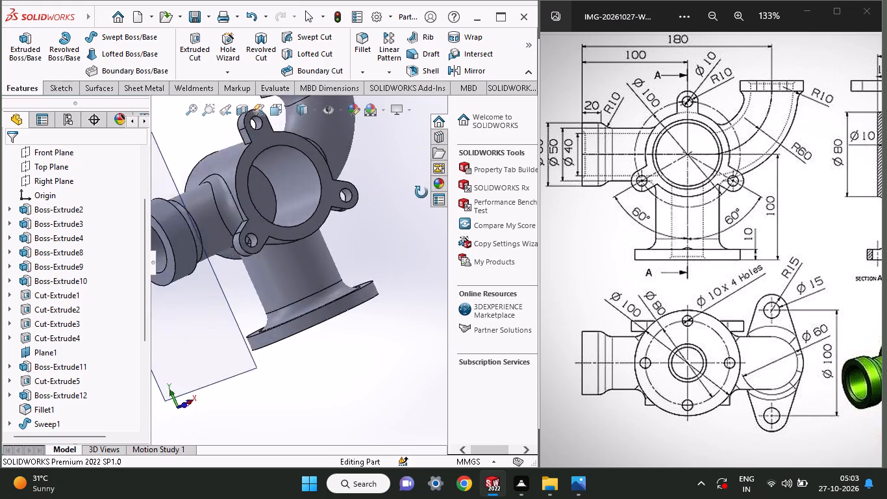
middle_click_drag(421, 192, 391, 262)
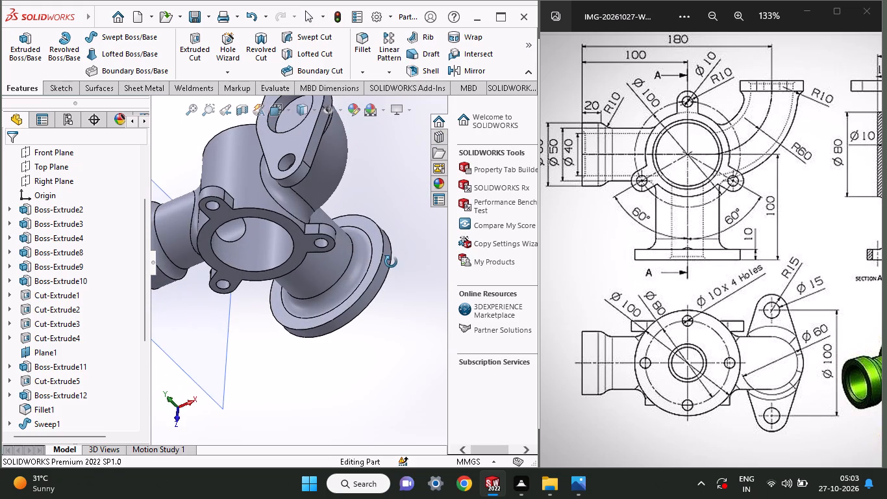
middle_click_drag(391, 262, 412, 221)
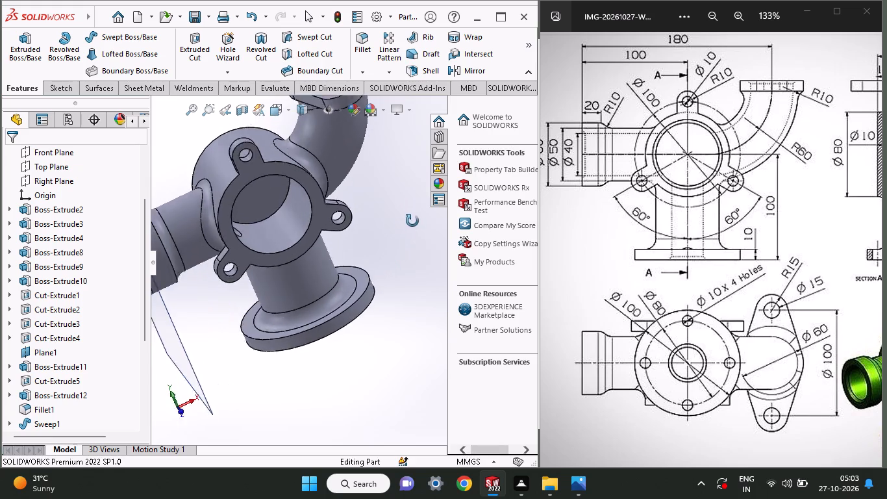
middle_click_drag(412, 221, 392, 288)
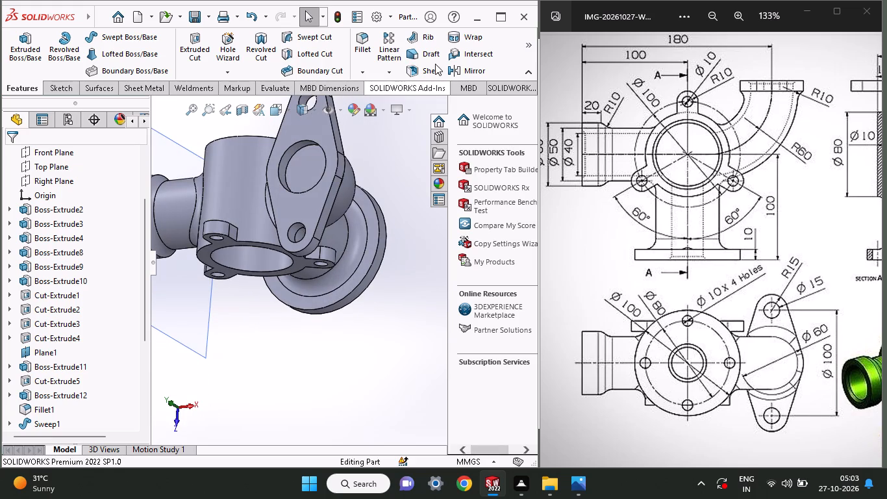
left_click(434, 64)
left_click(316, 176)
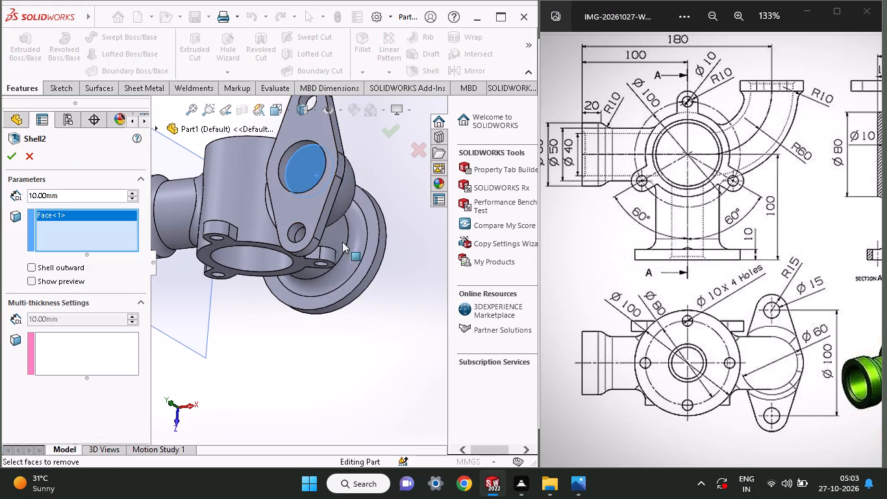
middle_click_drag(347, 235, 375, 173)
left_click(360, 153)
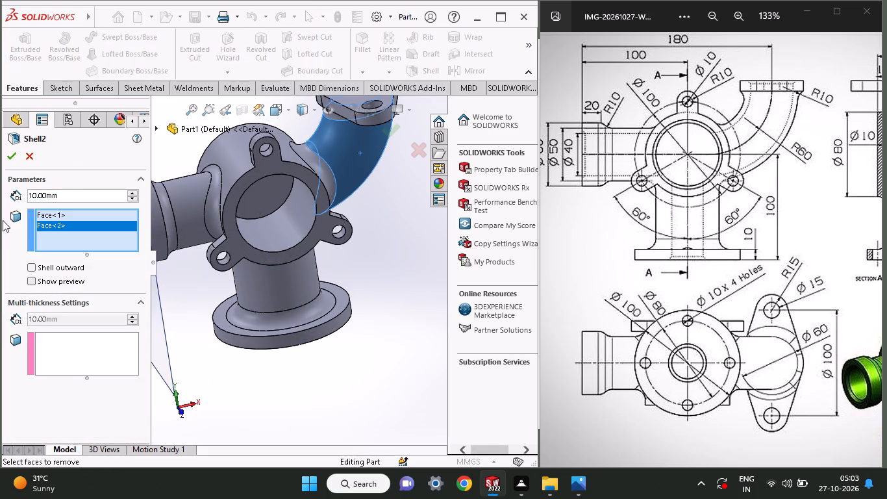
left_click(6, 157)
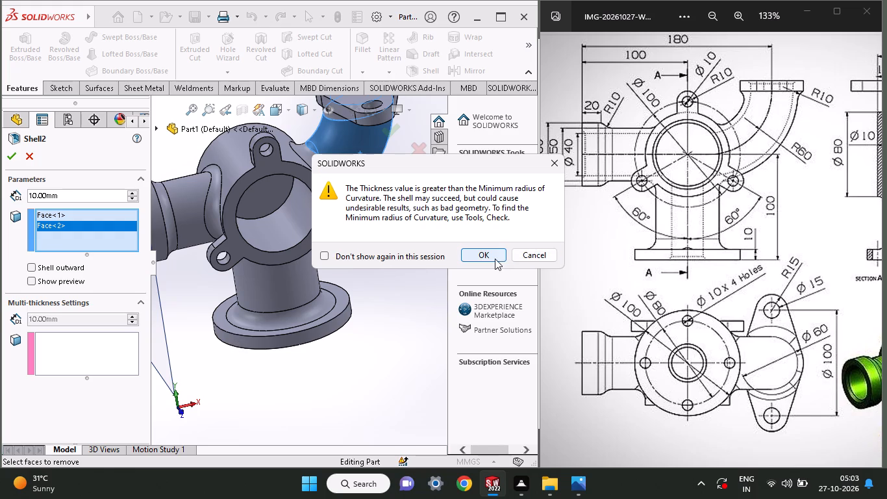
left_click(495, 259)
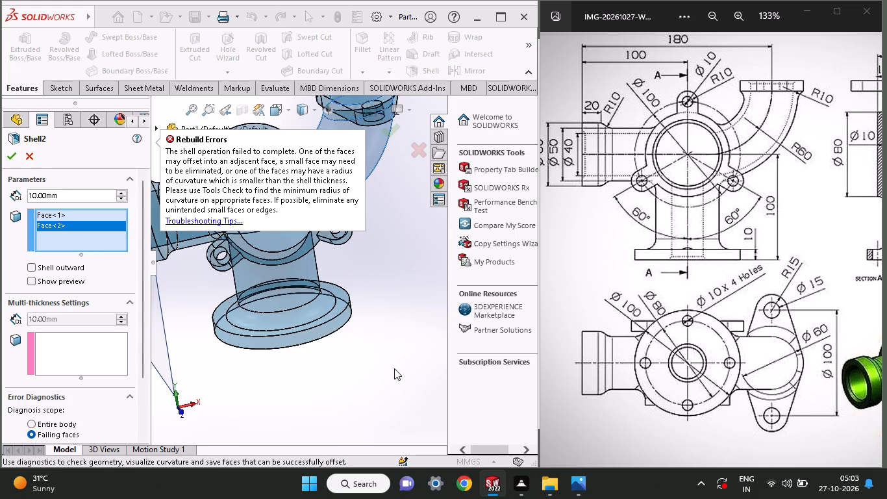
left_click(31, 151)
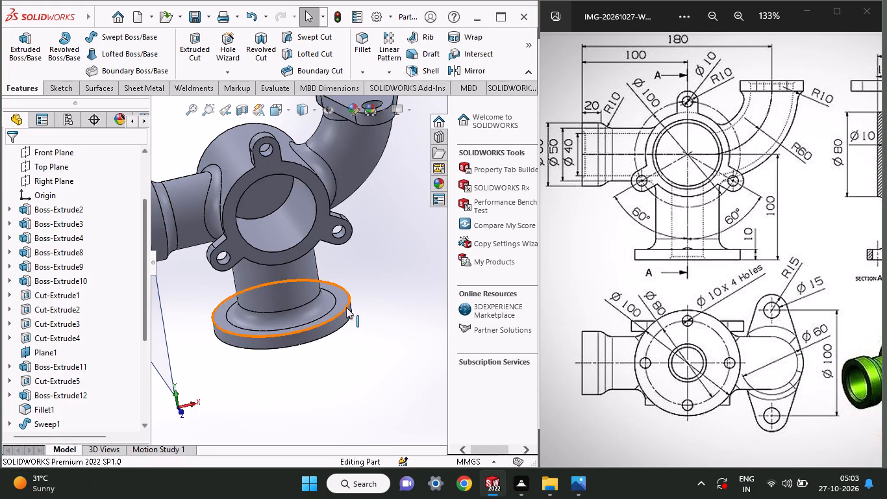
Sketch a 10 mm diameter circle on the round base flange's upper face, 40 mm from its centre, opposite the three-lug flange.
middle_click_drag(347, 307, 353, 317)
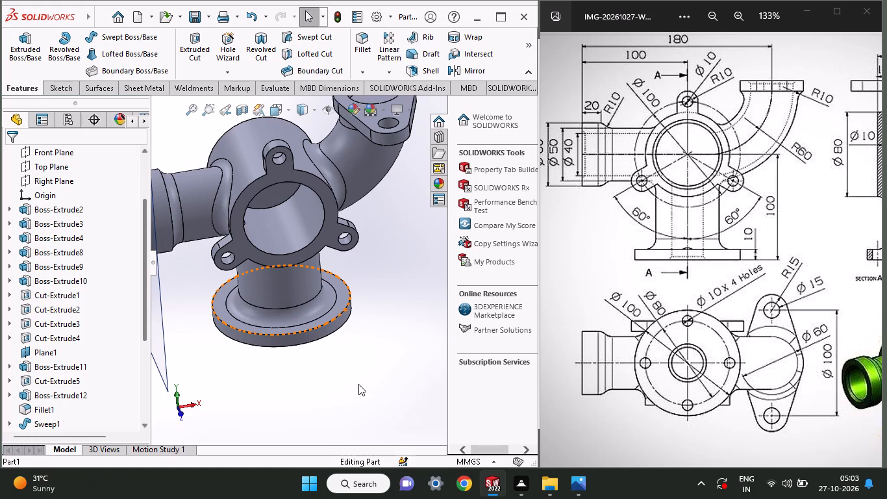
left_click(342, 297)
left_click(405, 262)
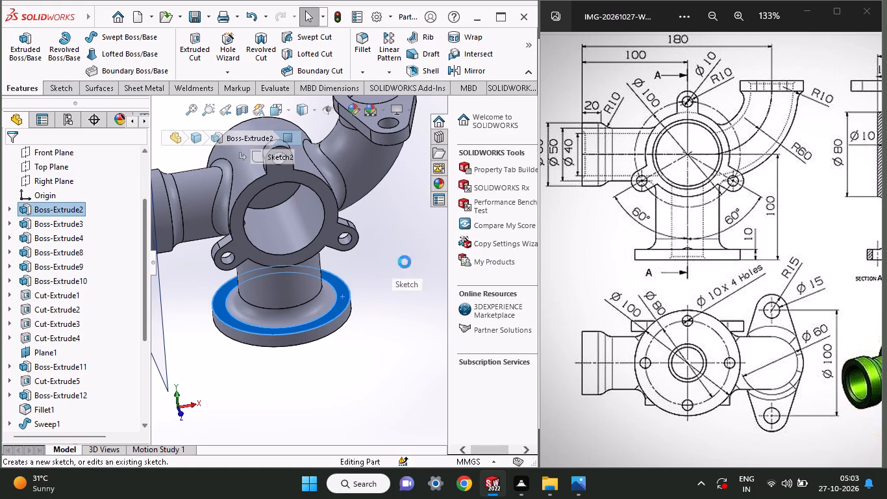
left_click(92, 70)
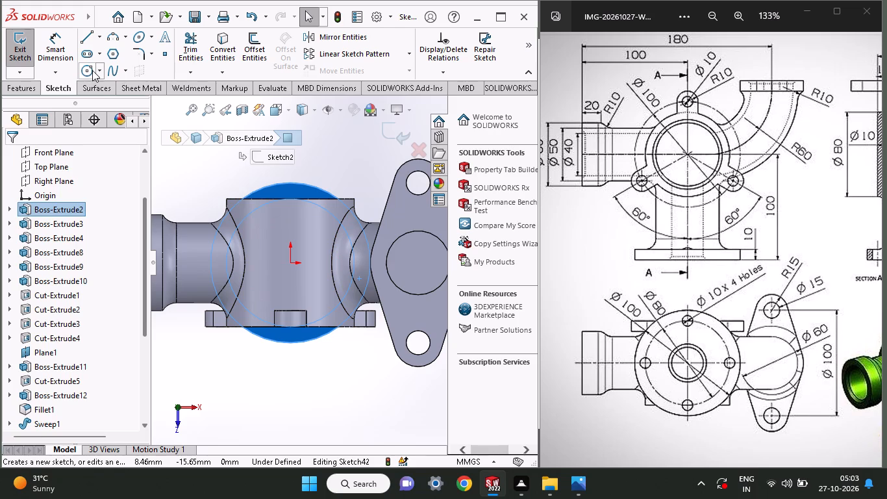
left_click(292, 198)
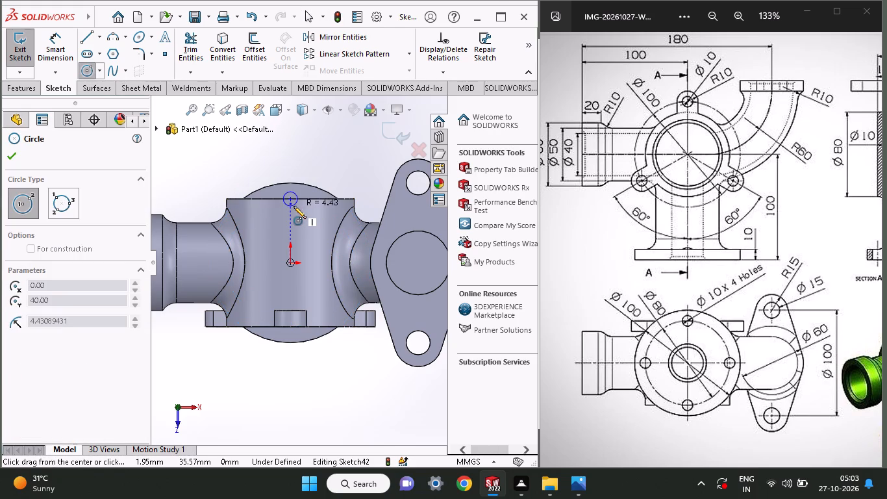
left_click(294, 206)
left_click(56, 27)
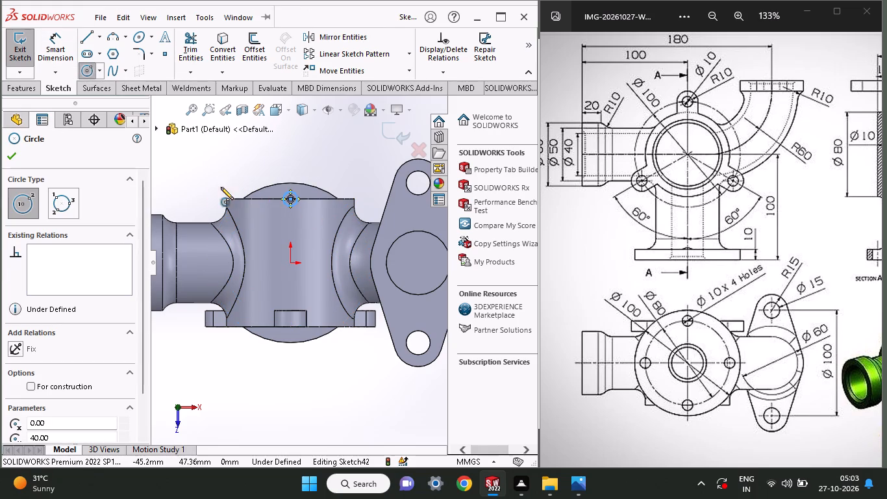
left_click(70, 51)
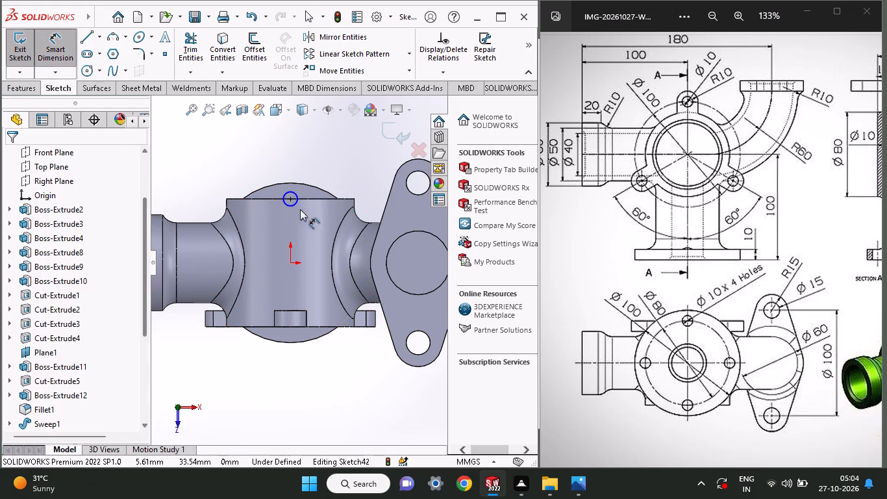
left_click(295, 207)
left_click_drag(327, 163, 331, 204)
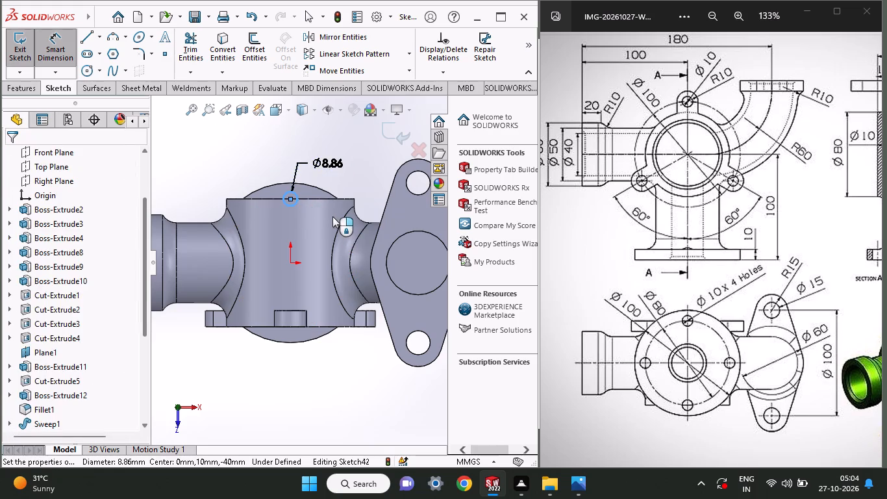
type("10")
key("Return")
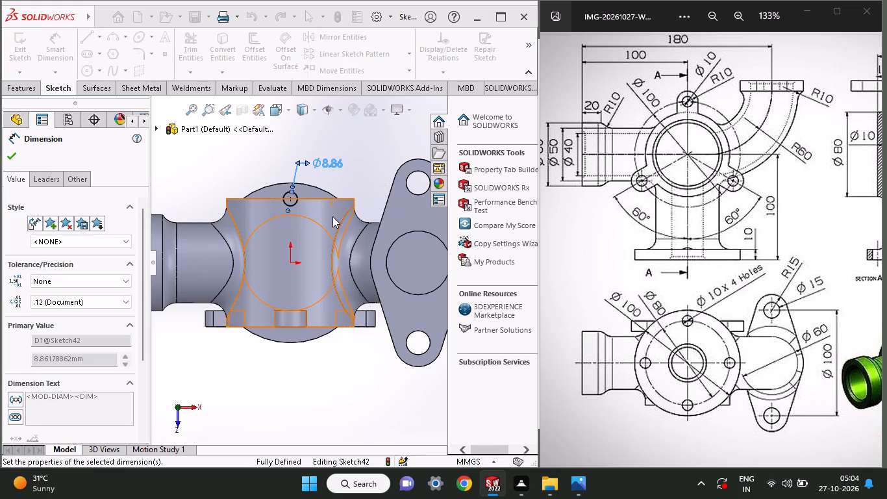
middle_click_drag(285, 383, 331, 329)
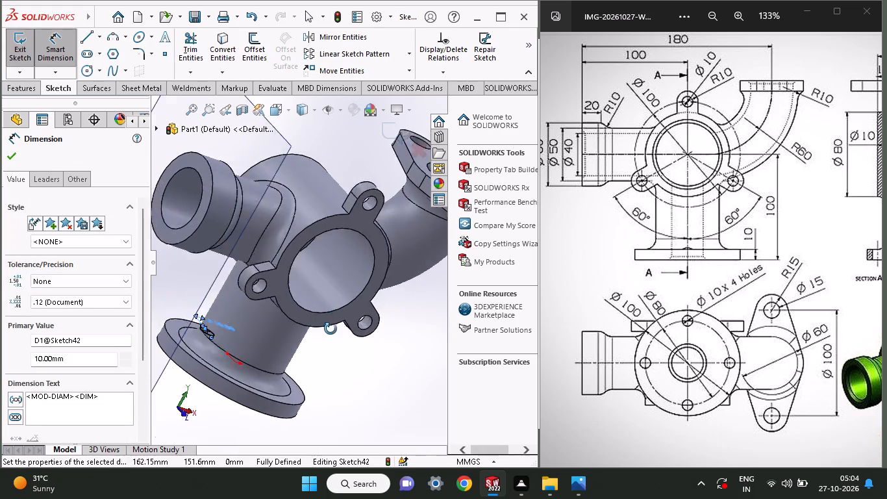
middle_click_drag(331, 329, 341, 388)
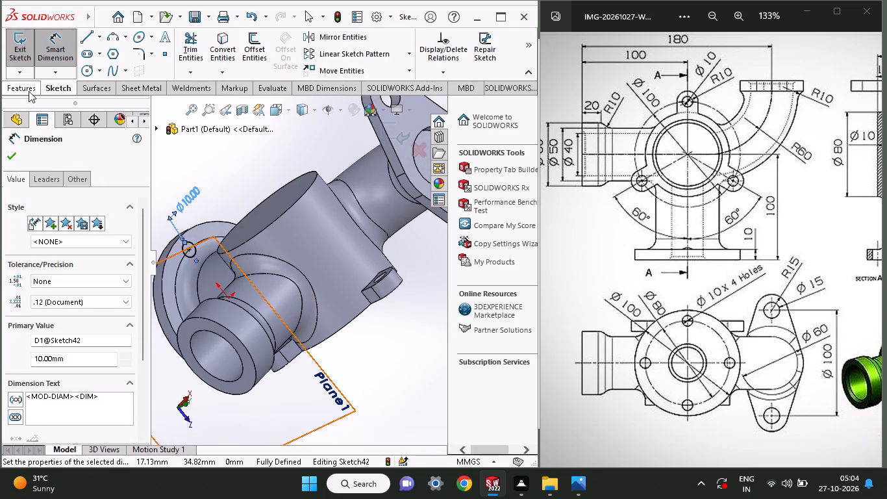
Cut-extrude the 10 mm circle Blind to a depth of 76 mm through the round base flange.
left_click(29, 91)
left_click(180, 51)
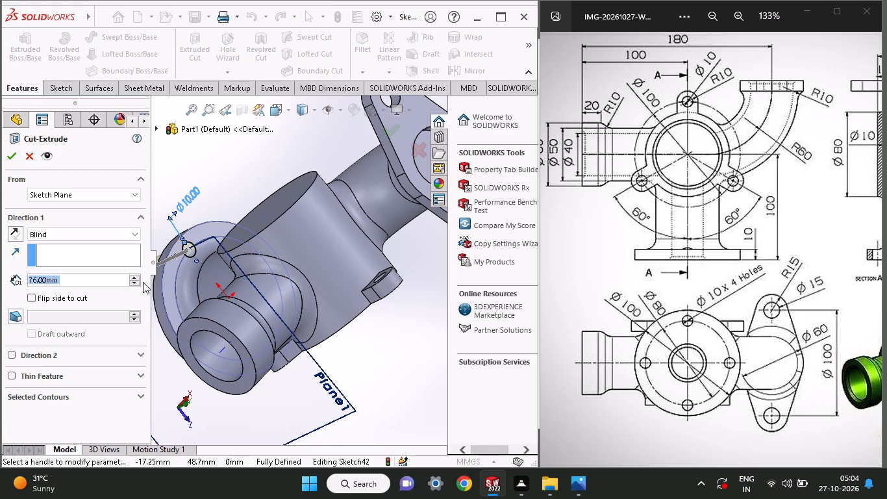
left_click(5, 153)
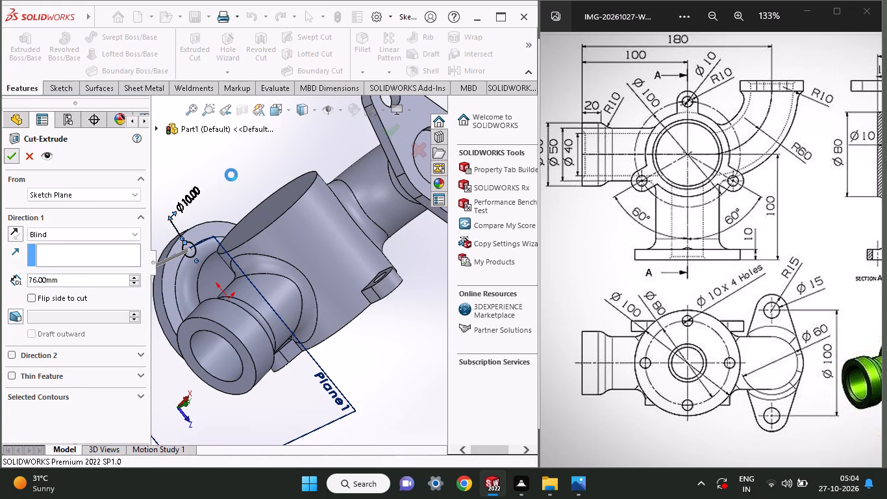
Examine the fitting from several sides and compare it with the section view and rendered view in the reference drawing.
middle_click_drag(232, 174, 225, 175)
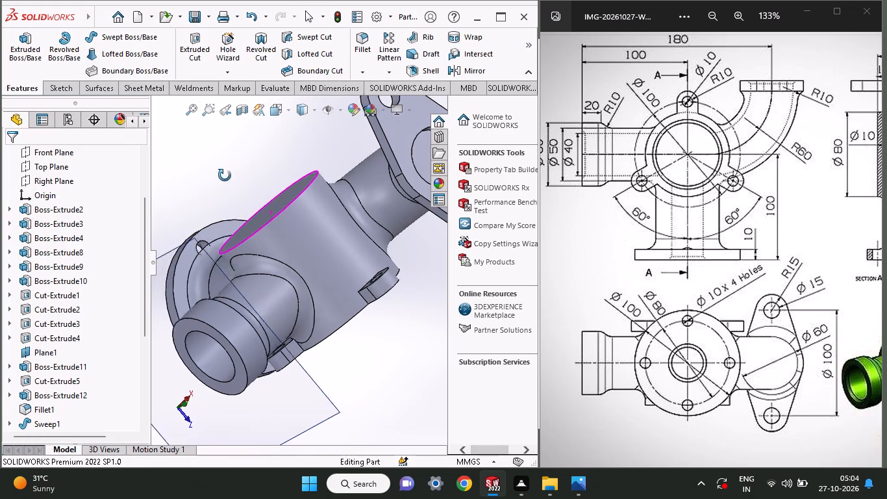
middle_click_drag(225, 175, 209, 244)
middle_click_drag(742, 327, 638, 342)
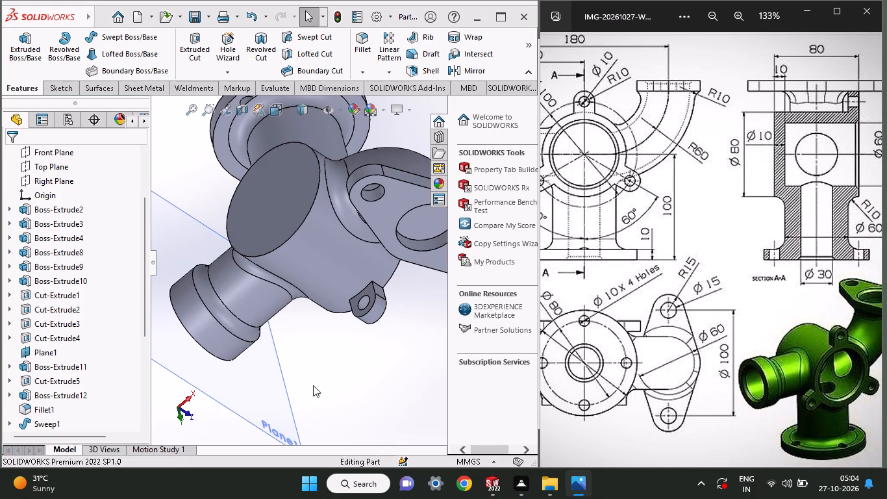
middle_click_drag(312, 377, 156, 313)
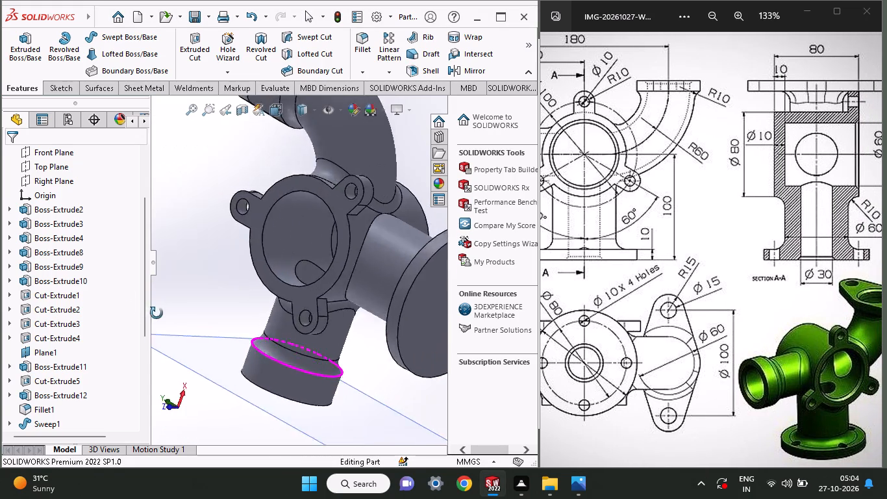
middle_click_drag(156, 313, 280, 331)
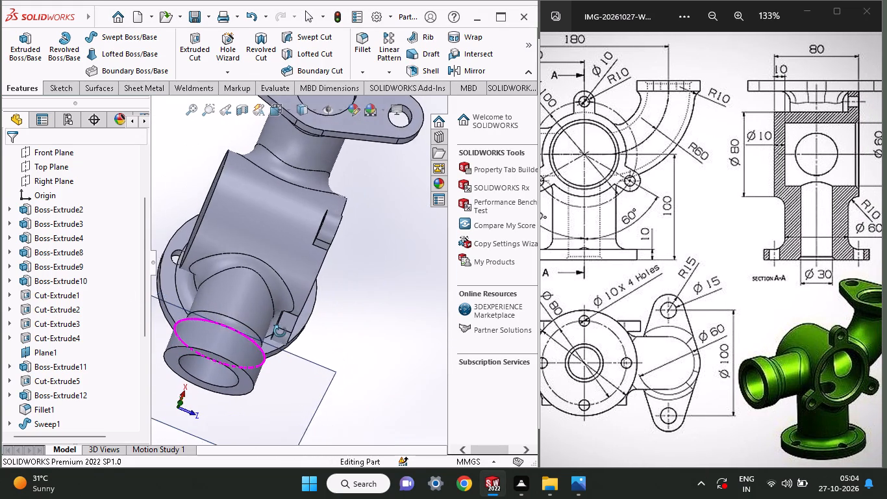
middle_click_drag(280, 331, 283, 322)
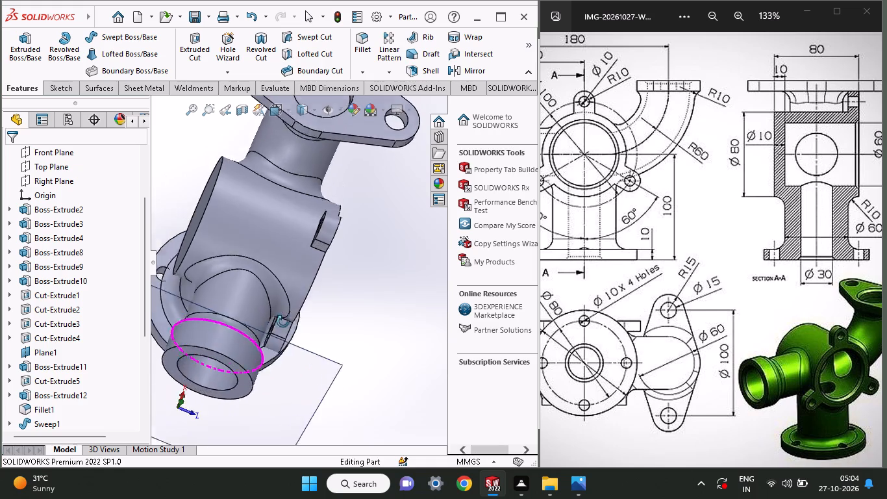
middle_click_drag(283, 322, 137, 333)
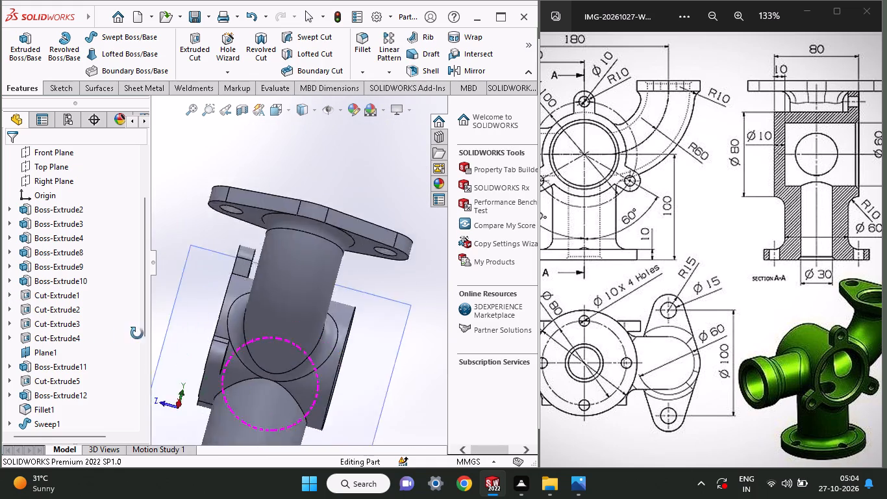
middle_click_drag(137, 333, 202, 460)
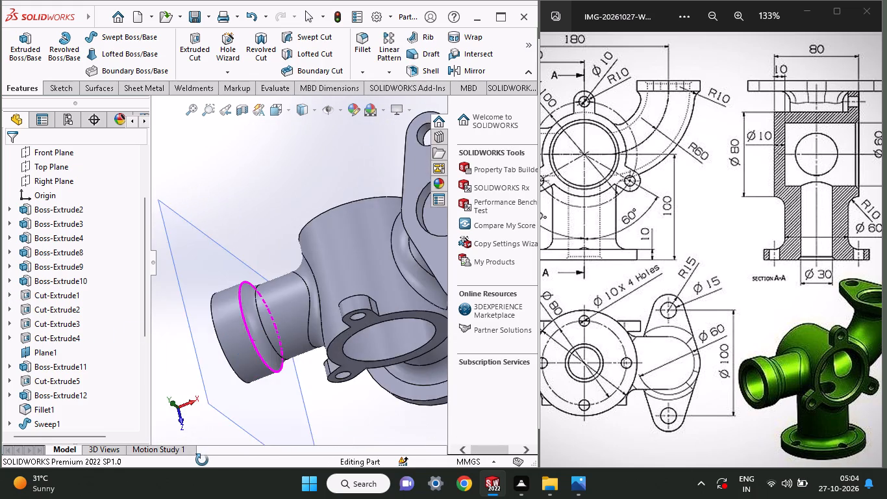
middle_click_drag(202, 460, 241, 467)
Sketch a 10 mm diameter circle on the round base flange's upper face, about 40 mm from its centre towards the straight side pipe.
middle_click_drag(368, 409, 370, 331)
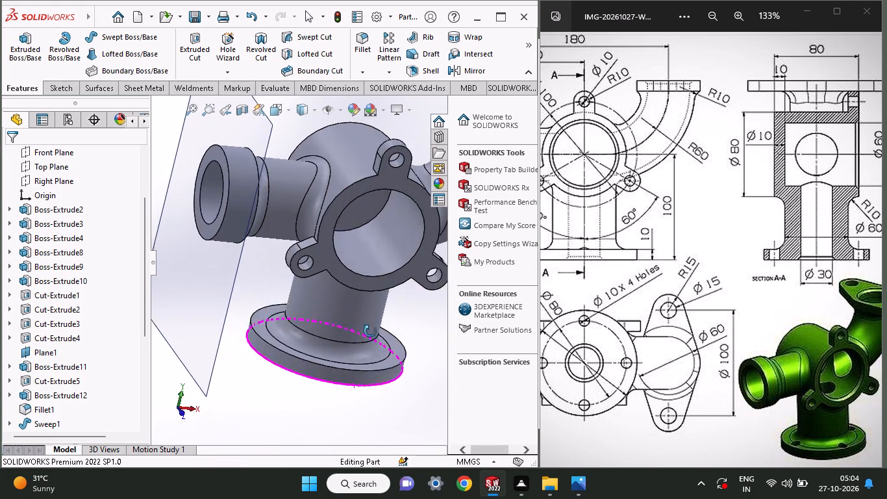
middle_click_drag(370, 331, 468, 403)
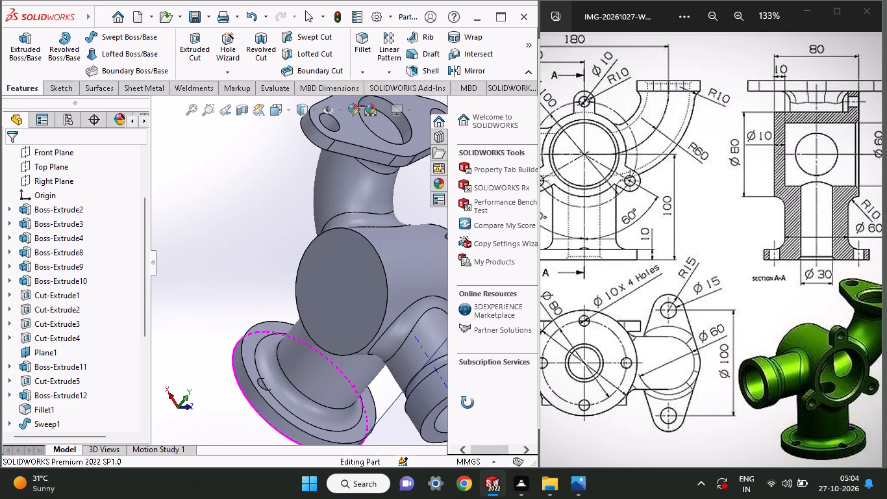
middle_click_drag(468, 403, 438, 389)
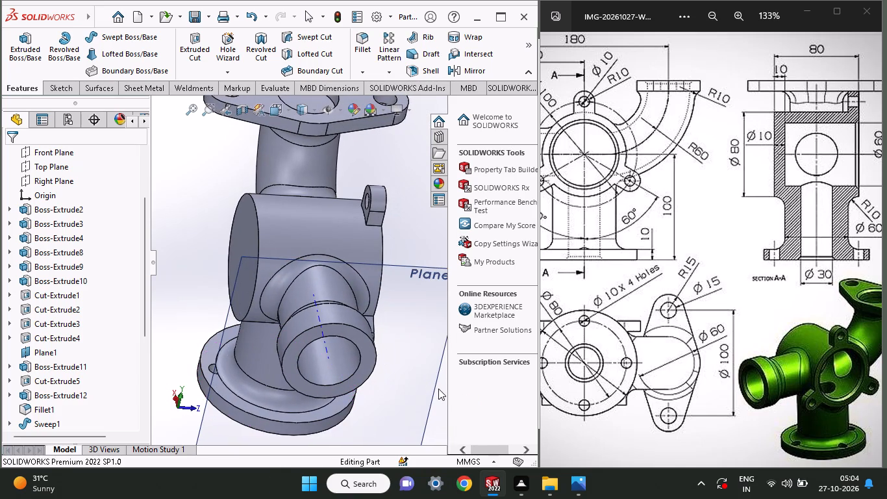
left_click(301, 416)
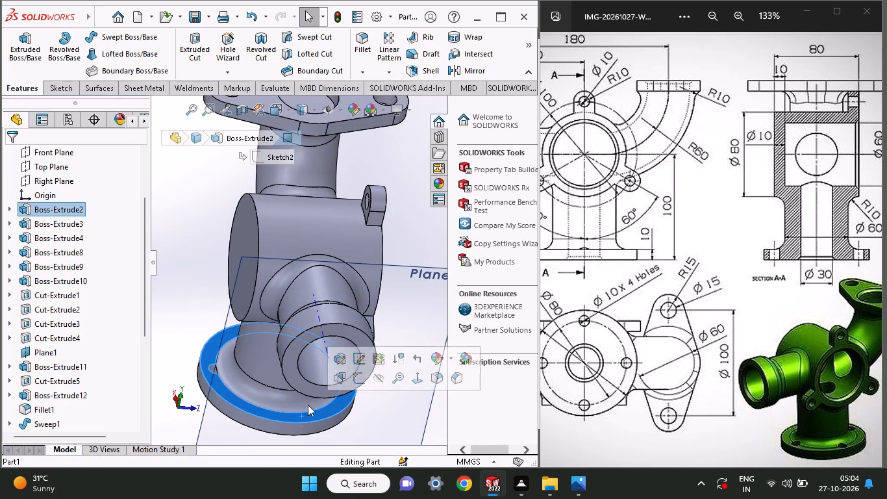
left_click(351, 384)
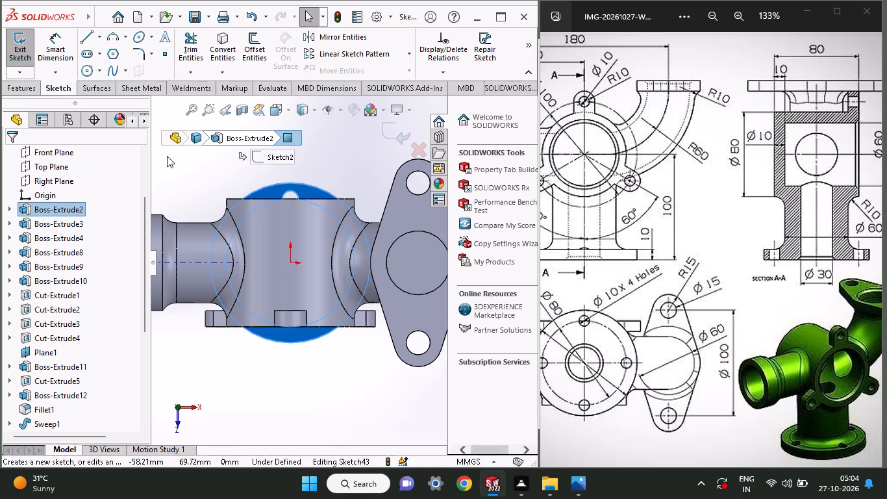
left_click(84, 66)
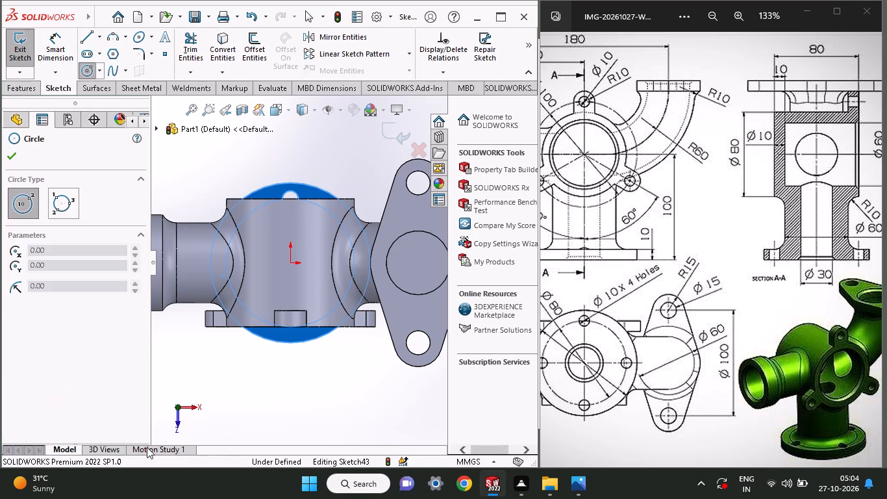
left_click(227, 262)
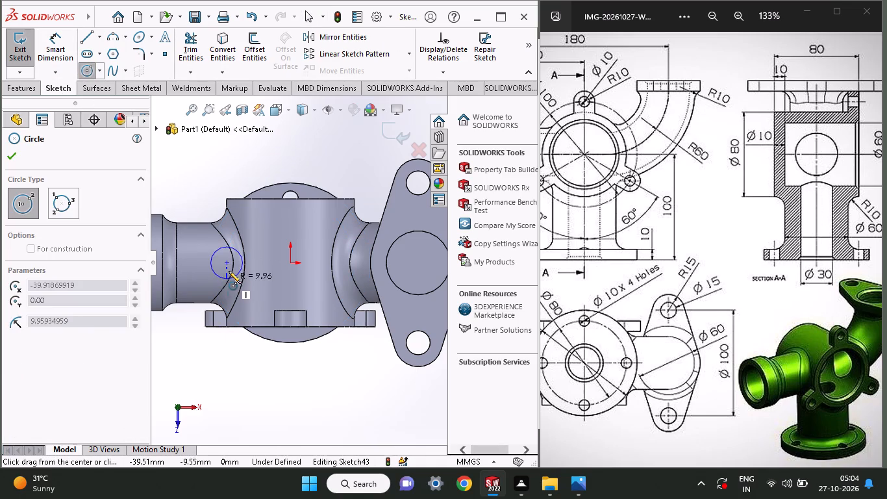
left_click(229, 270)
left_click(67, 47)
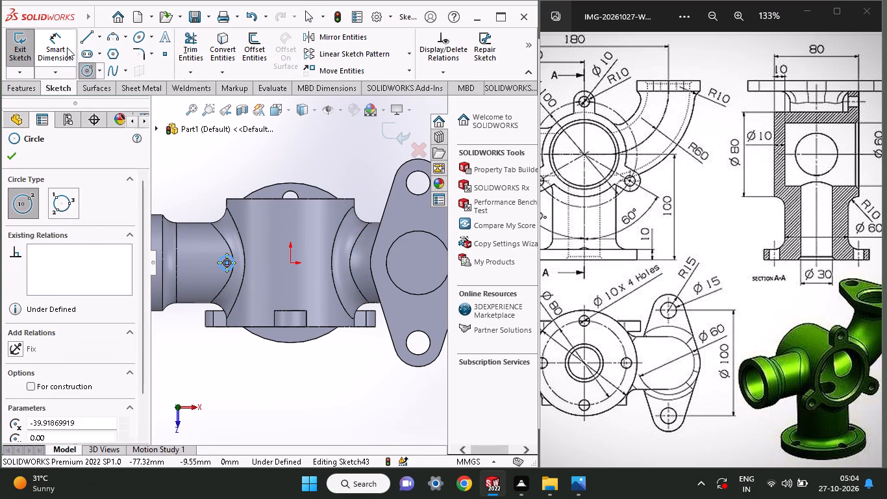
left_click(226, 270)
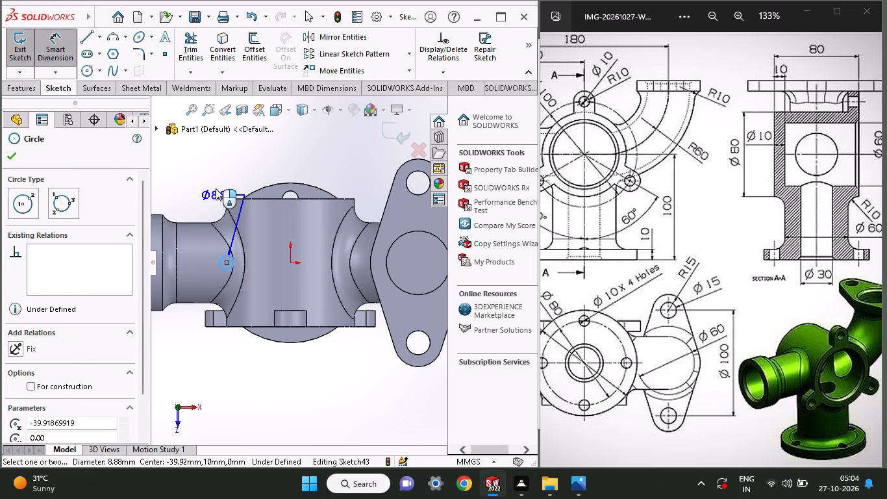
left_click(216, 188)
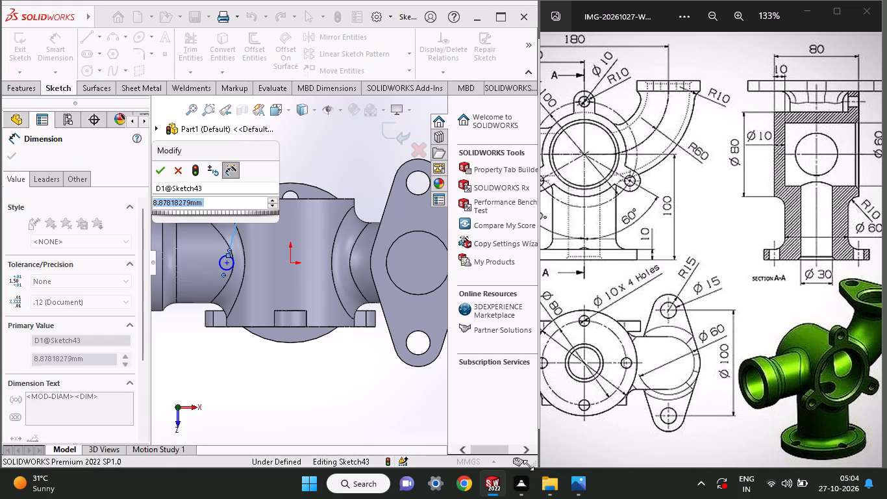
type("10")
key("Return")
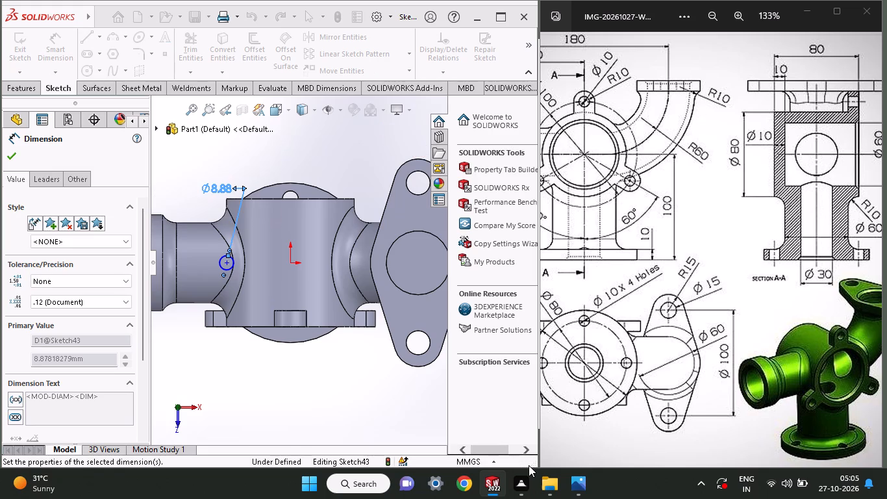
Cut-extrude this circle Blind in two directions, 7 mm upward from the flange face and 76 mm down through the flange.
left_click(28, 92)
left_click(186, 58)
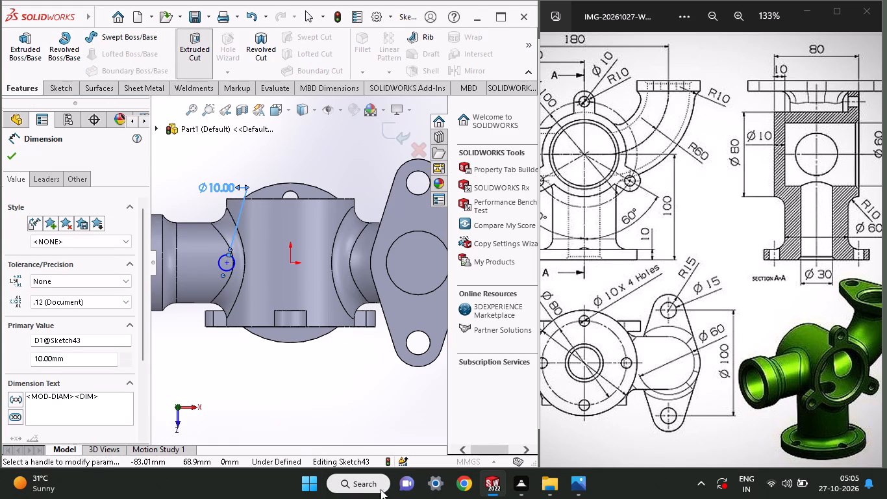
middle_click_drag(365, 461, 381, 381)
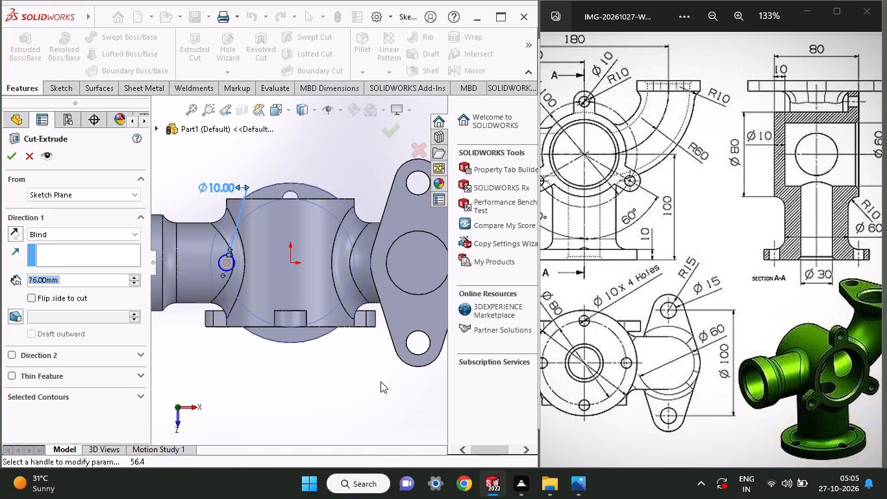
middle_click_drag(381, 381, 381, 370)
middle_click_drag(221, 418, 242, 349)
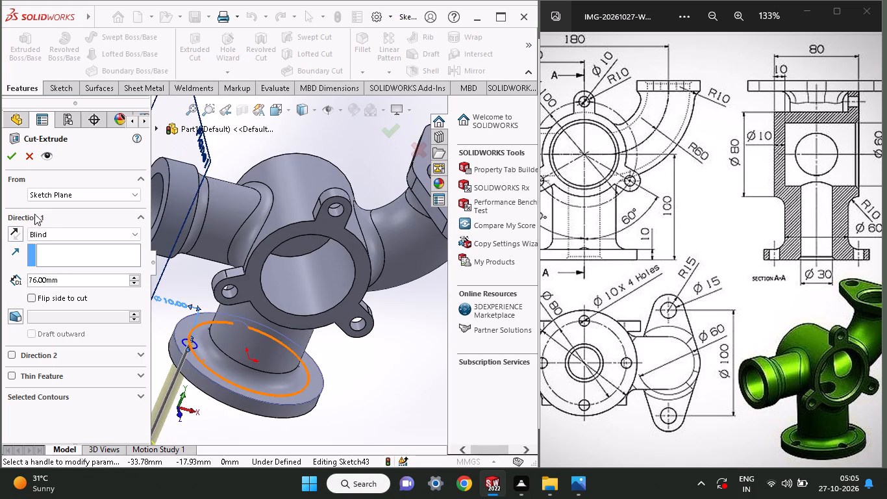
left_click(20, 237)
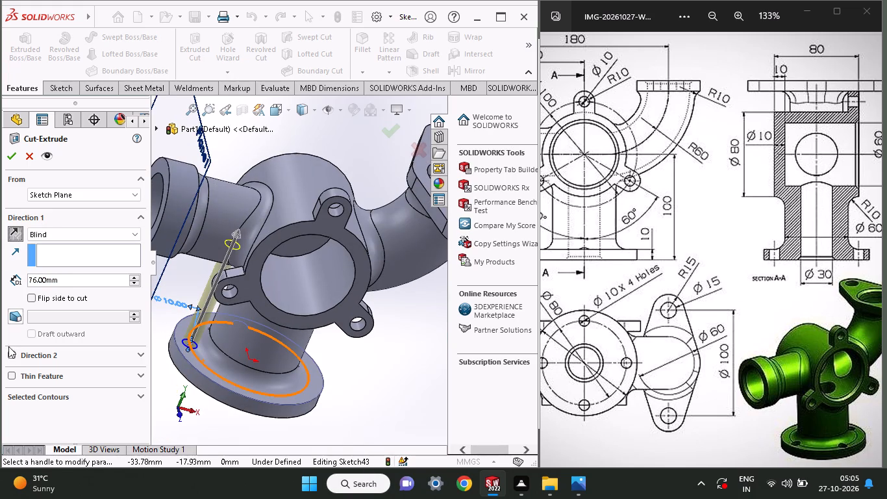
left_click(8, 352)
left_click_drag(236, 233, 207, 310)
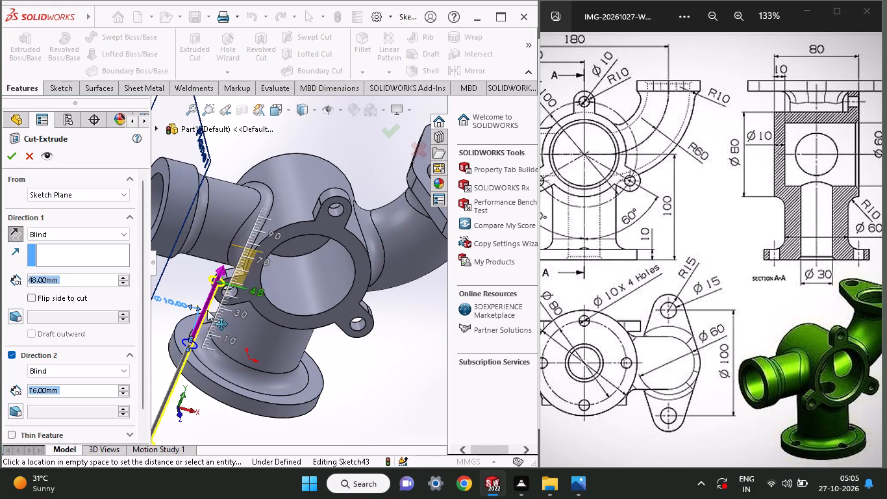
left_click_drag(207, 310, 193, 335)
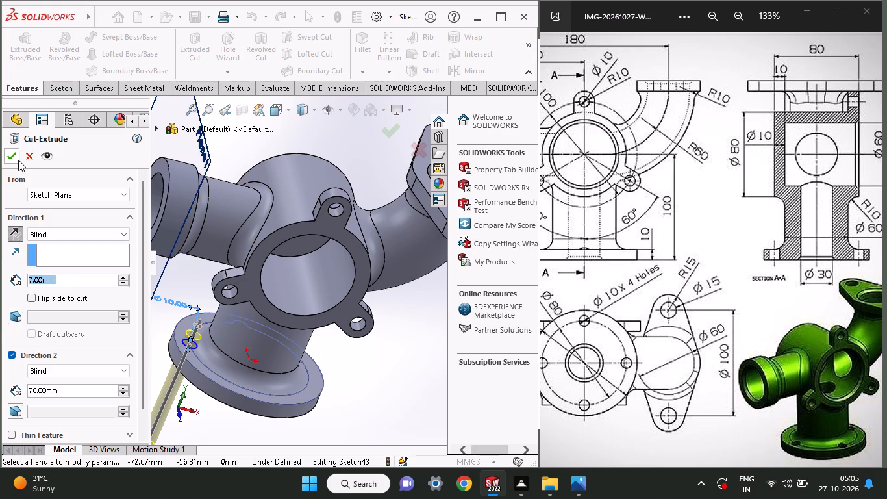
left_click(18, 160)
Sketch a 10 mm diameter circle on the round base flange's upper face, 40 mm from its centre on the three-lug flange side.
middle_click_drag(411, 385, 411, 407)
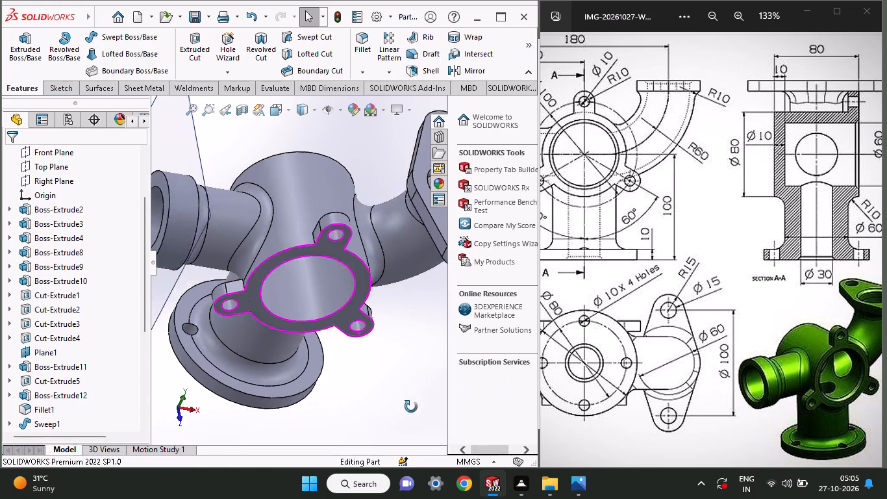
middle_click_drag(411, 407, 391, 392)
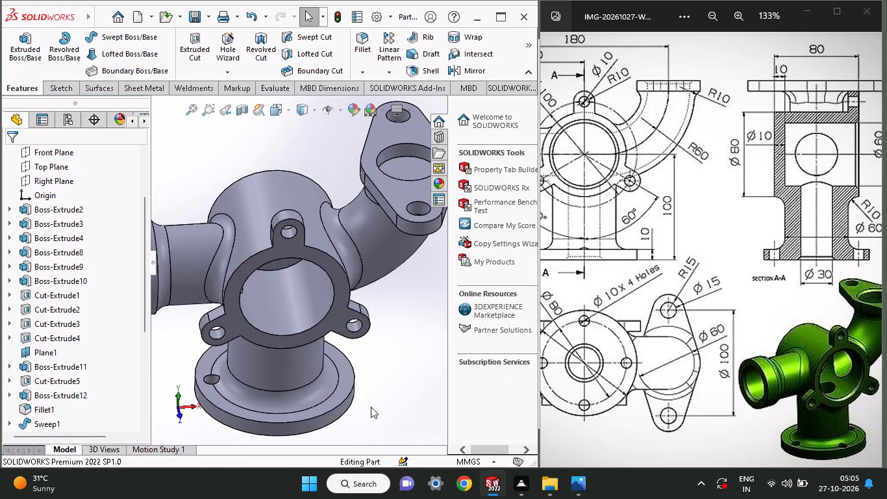
left_click(295, 414)
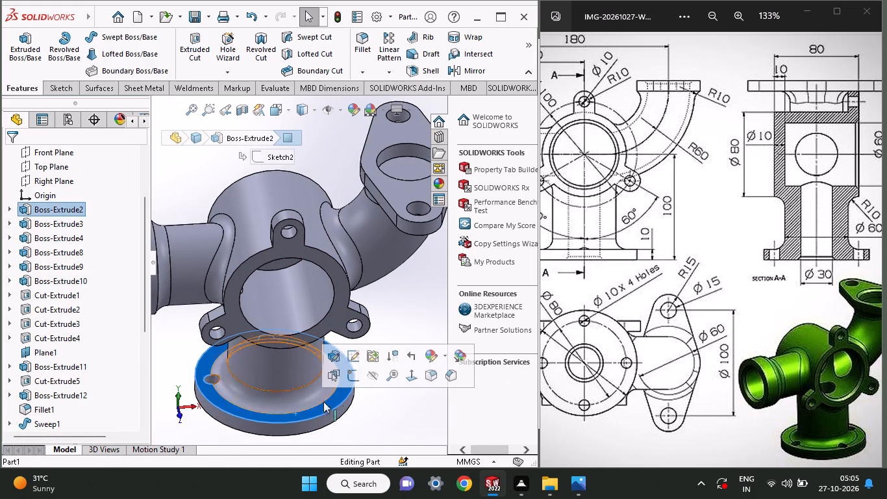
left_click(347, 377)
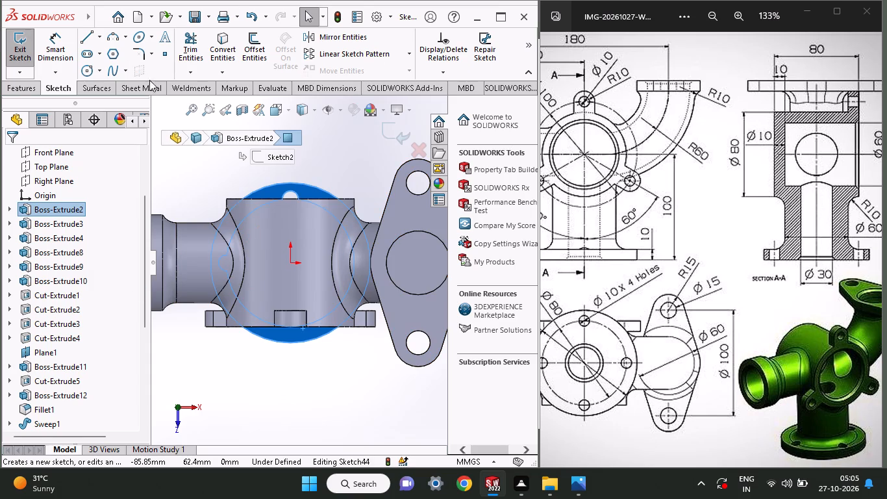
left_click(93, 69)
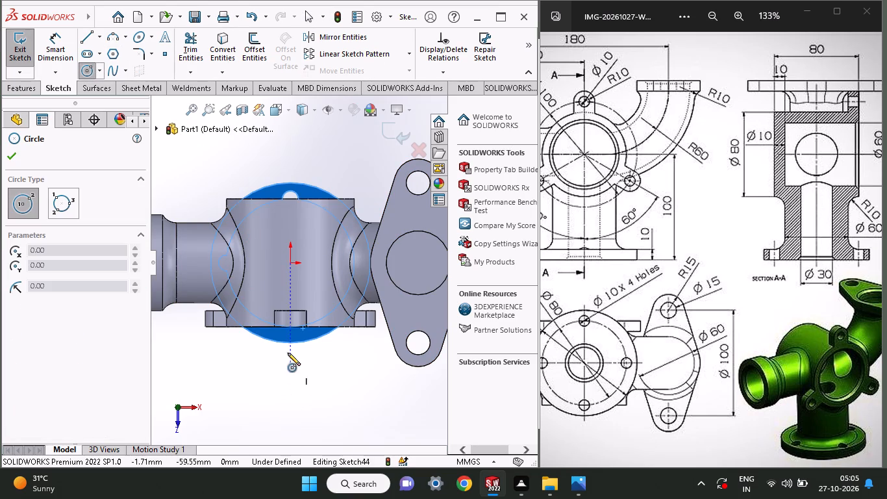
left_click(290, 326)
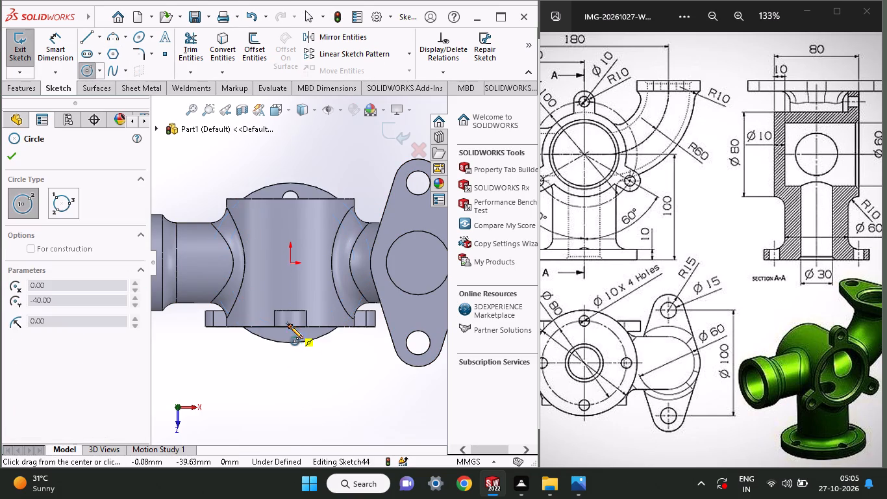
left_click(294, 335)
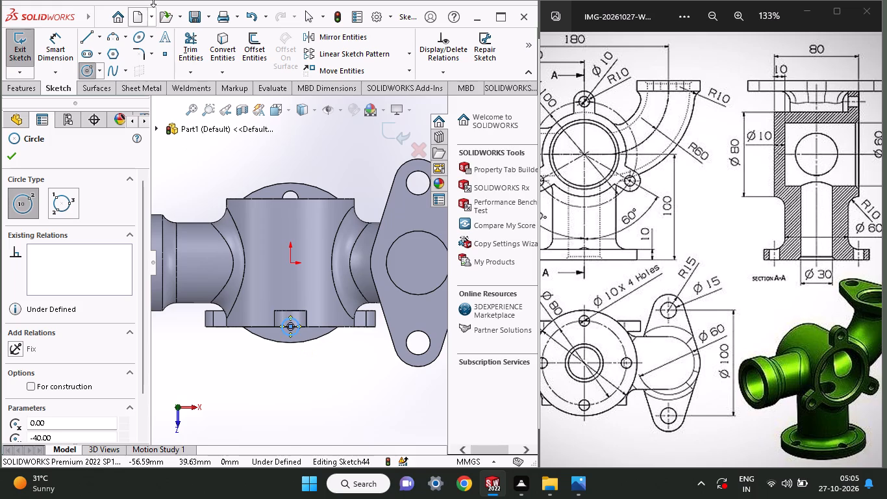
left_click(58, 38)
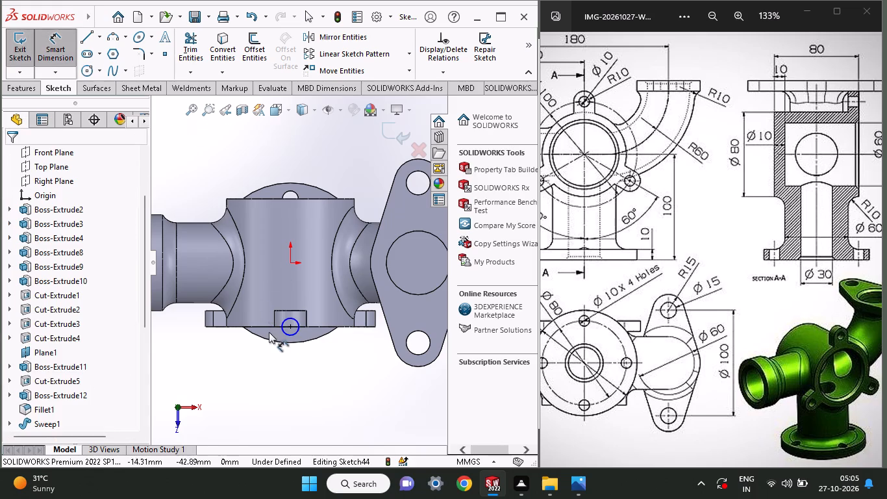
left_click(284, 335)
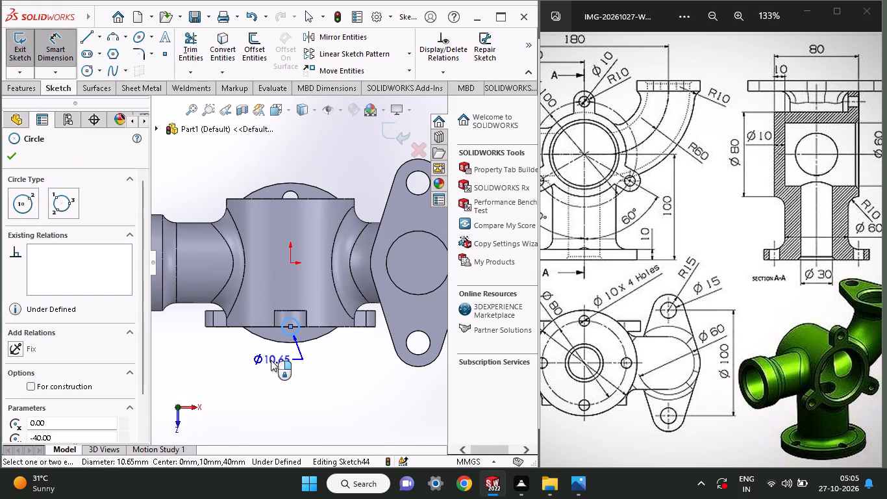
left_click(269, 362)
key("1")
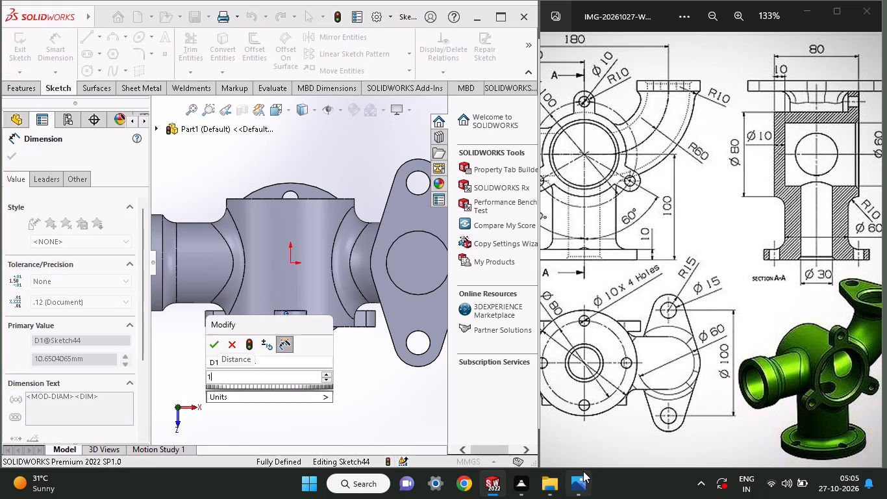
key("0")
key("Return")
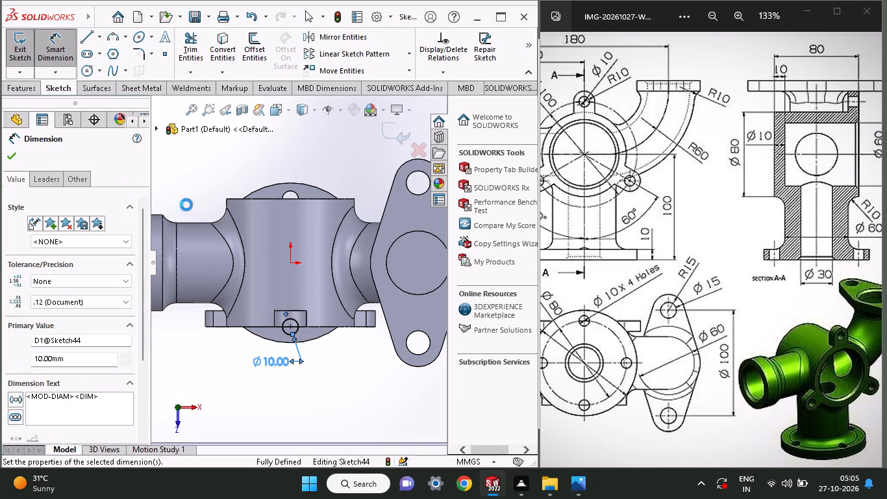
Cut-extrude this circle Blind in two directions, 30 mm down through the base flange and 10 mm upward.
left_click(14, 85)
left_click(181, 49)
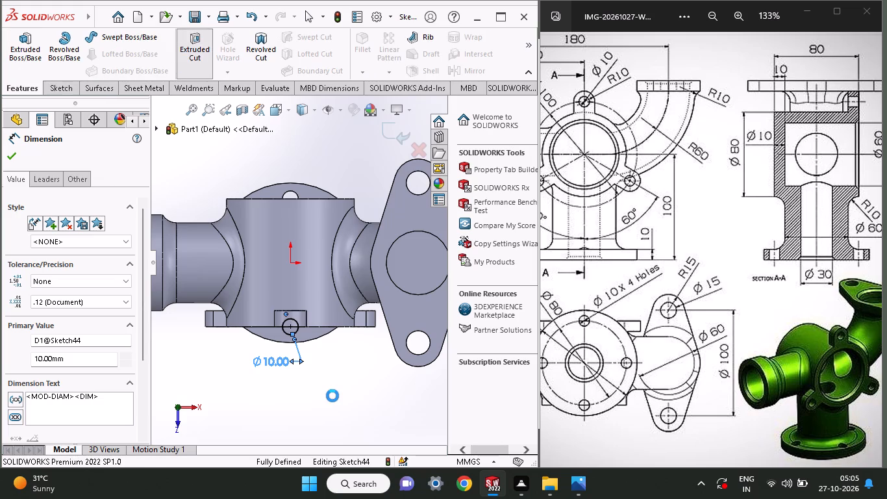
middle_click_drag(326, 390, 349, 302)
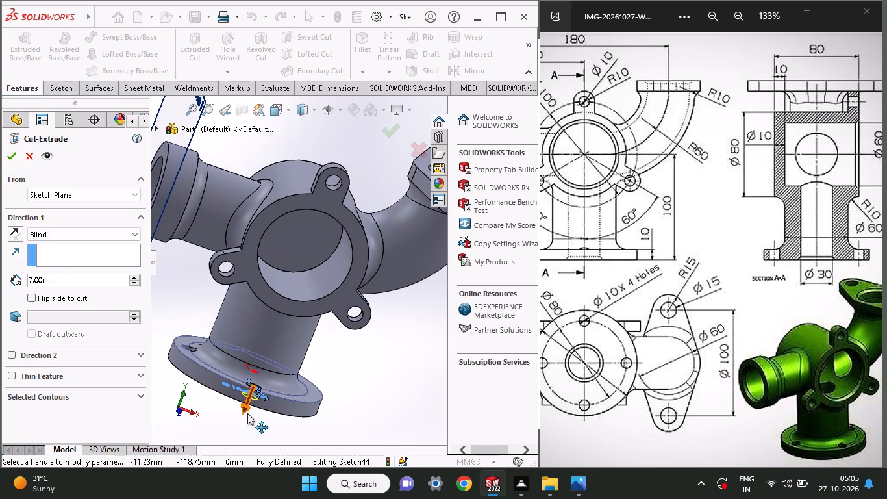
left_click_drag(247, 413, 240, 432)
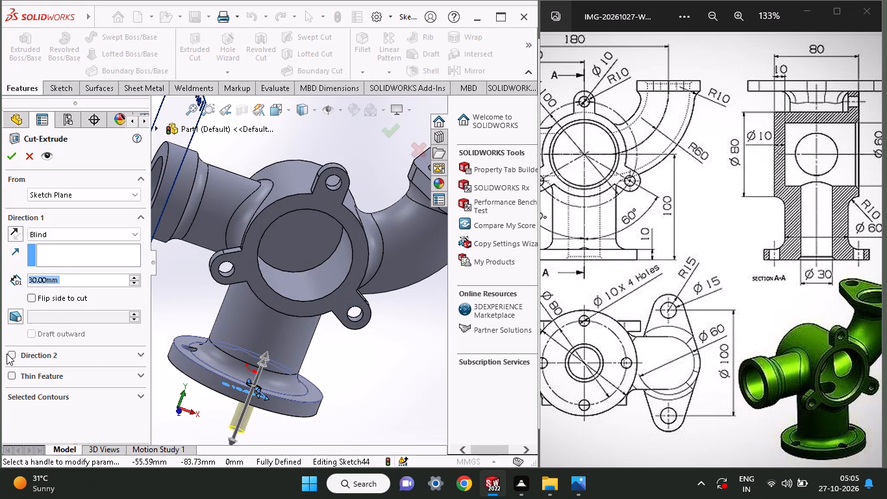
left_click(6, 353)
left_click_drag(13, 353, 12, 360)
left_click(12, 357)
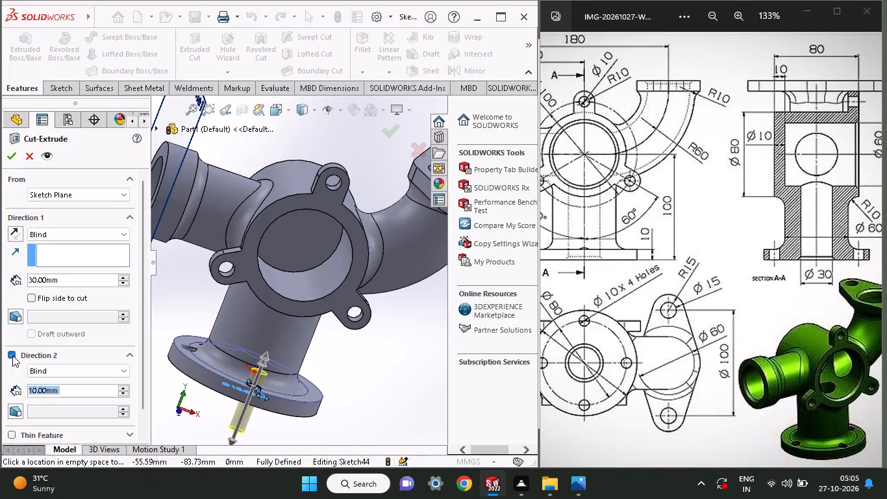
left_click(6, 154)
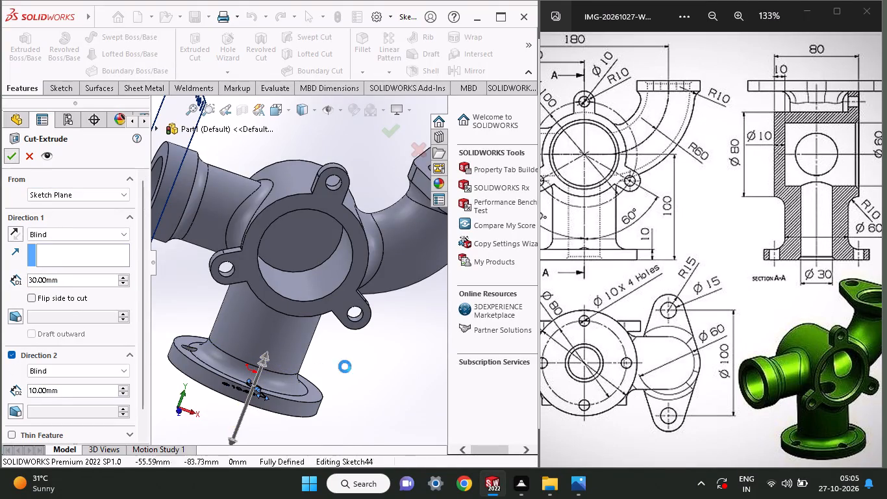
Sketch a 10 mm diameter circle on the base flange's upper face, about 40 mm from its centre towards the curved pipe.
middle_click_drag(397, 364, 355, 433)
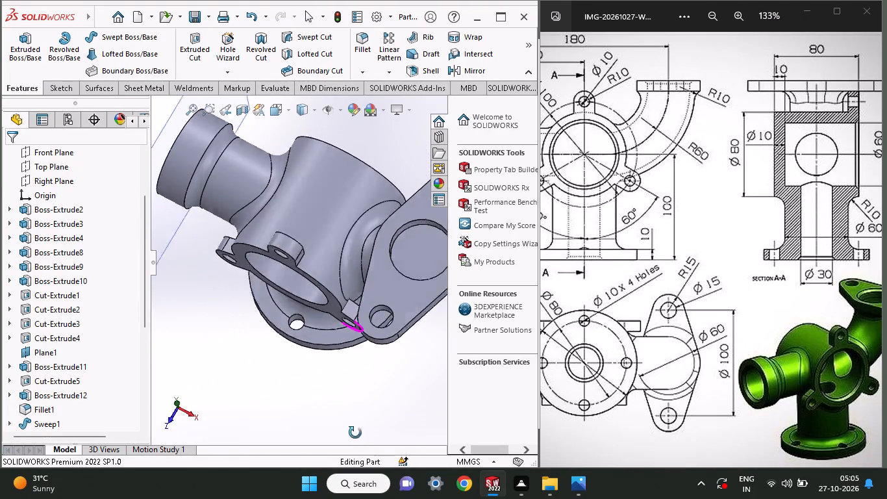
middle_click_drag(355, 433, 327, 411)
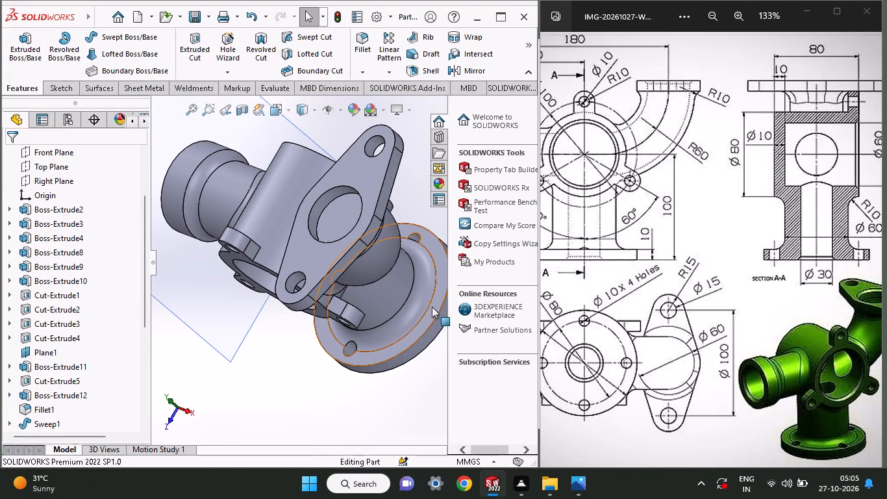
left_click(432, 307)
left_click(492, 268)
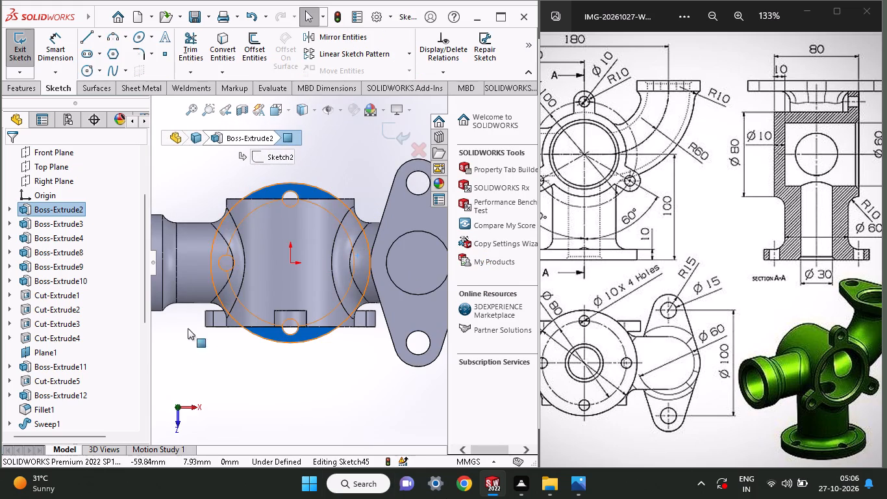
left_click(85, 71)
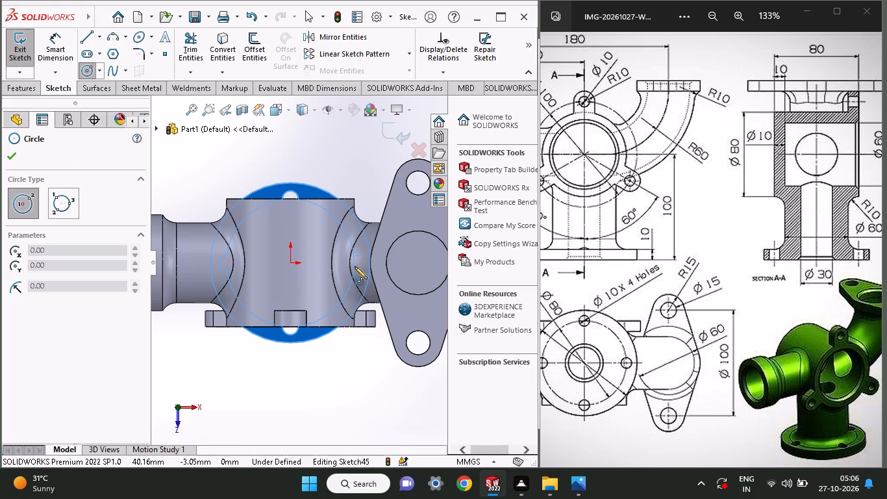
left_click_drag(355, 264, 358, 270)
left_click(362, 278)
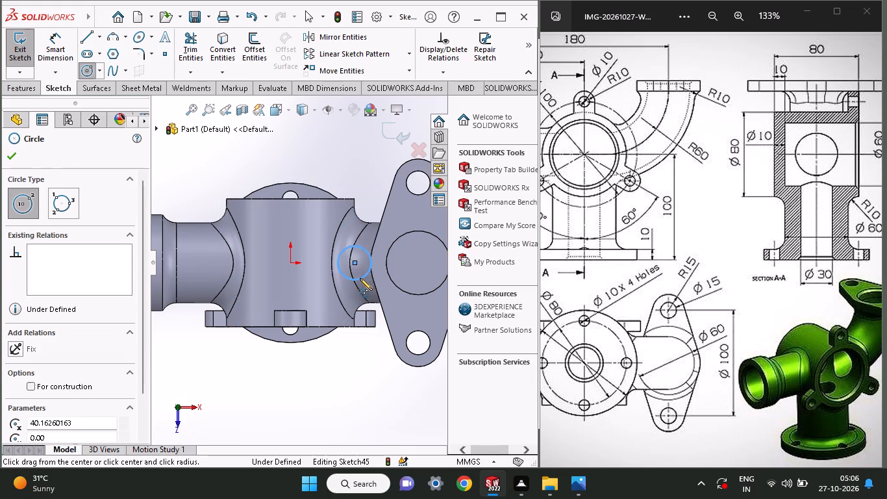
left_click(53, 45)
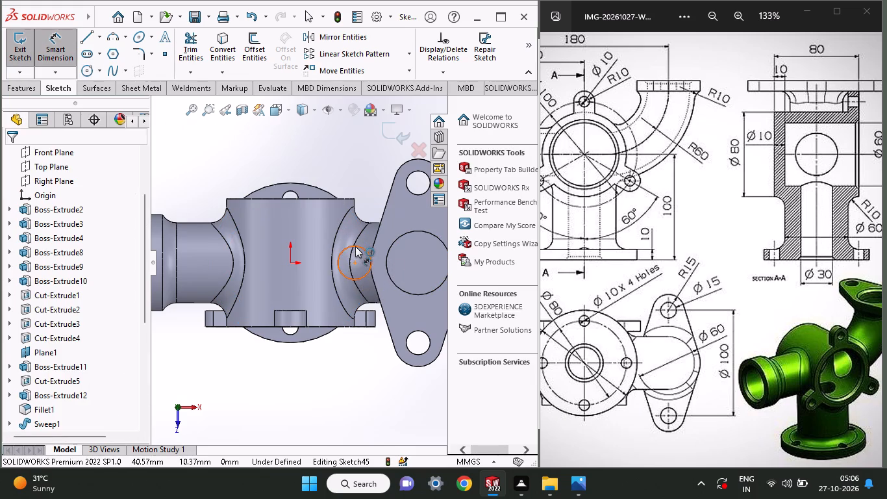
left_click(355, 246)
left_click_drag(368, 187, 369, 194)
type("10")
key("Return")
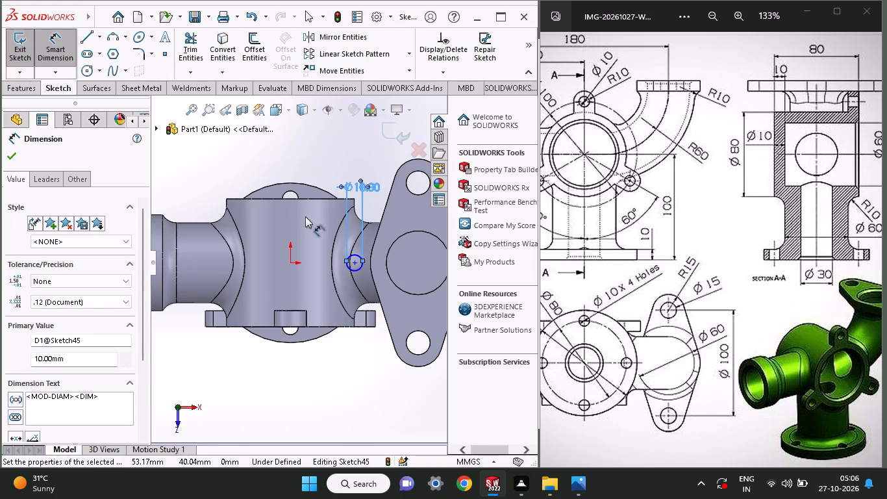
Cut-extrude the circle beneath the curved pipe Blind in two directions, 30 mm downward and 30 mm upward.
middle_click_drag(326, 414, 321, 348)
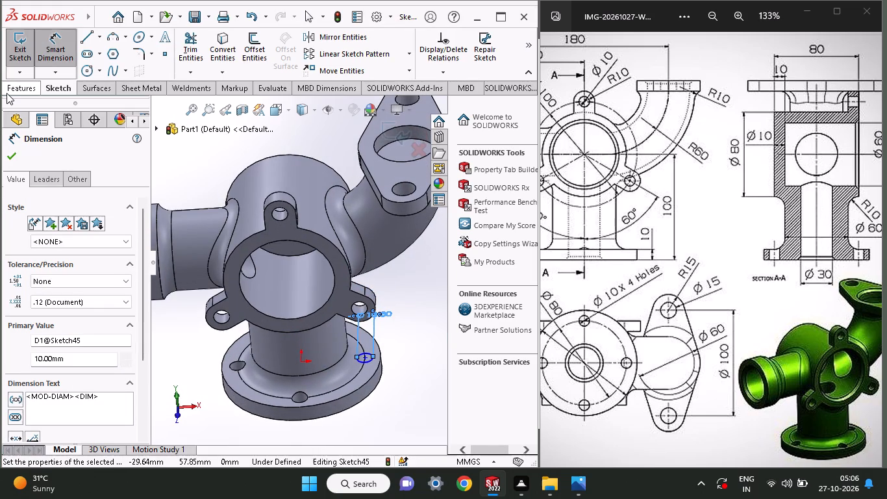
left_click(14, 83)
left_click(176, 53)
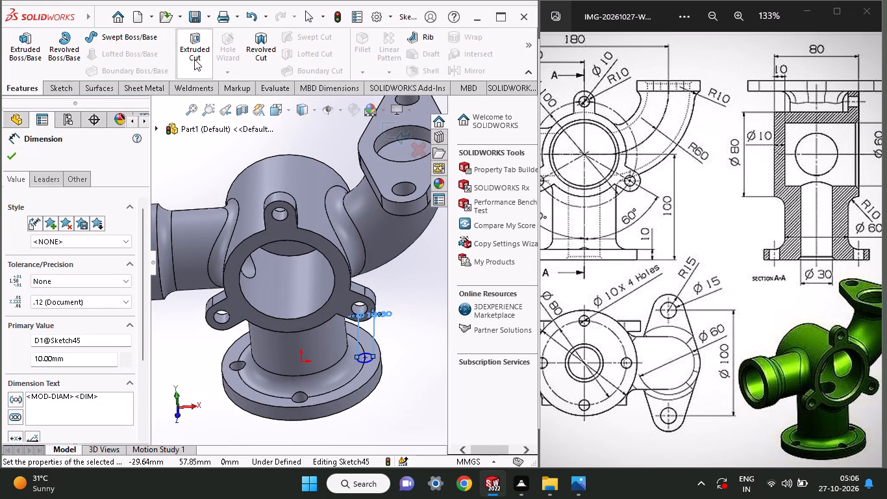
left_click(194, 59)
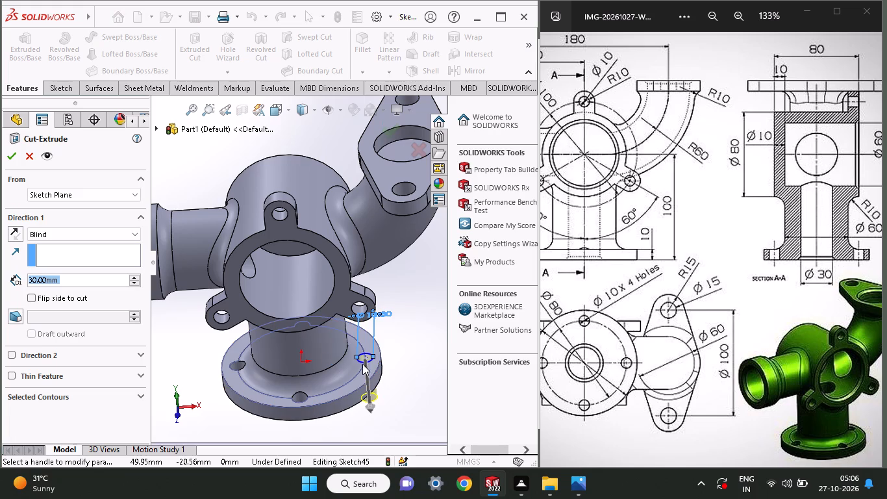
left_click(9, 355)
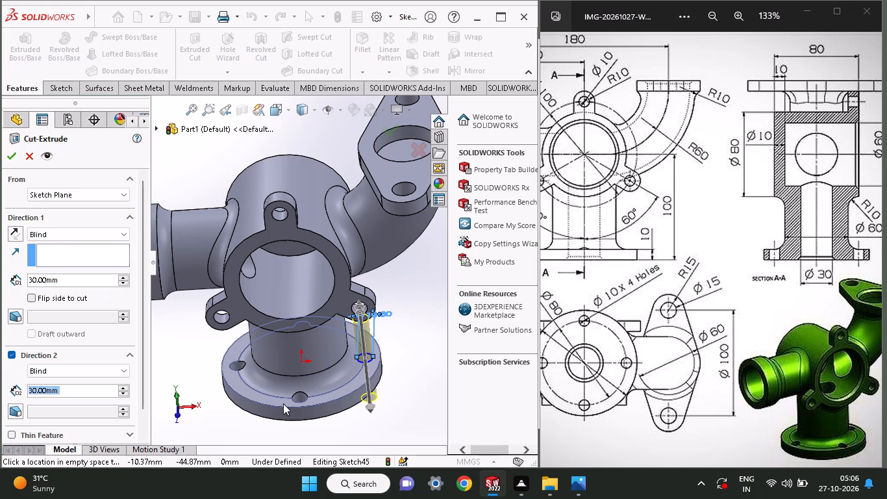
middle_click_drag(279, 393, 279, 365)
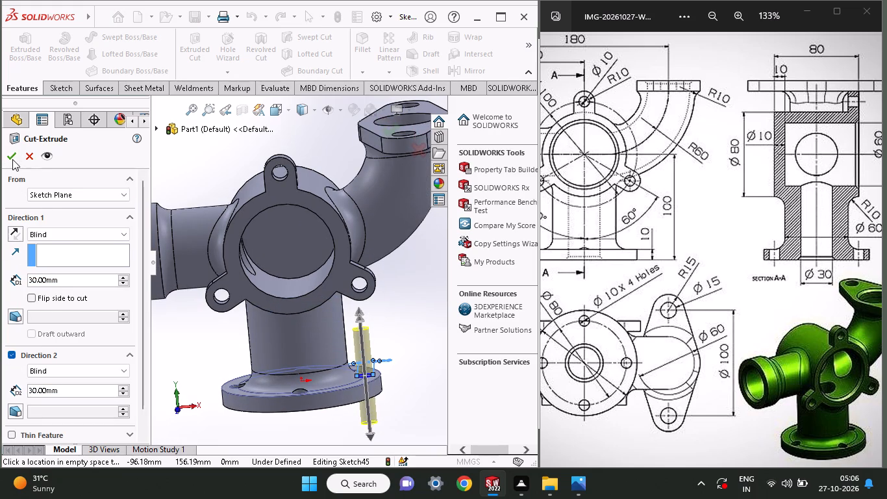
left_click(12, 159)
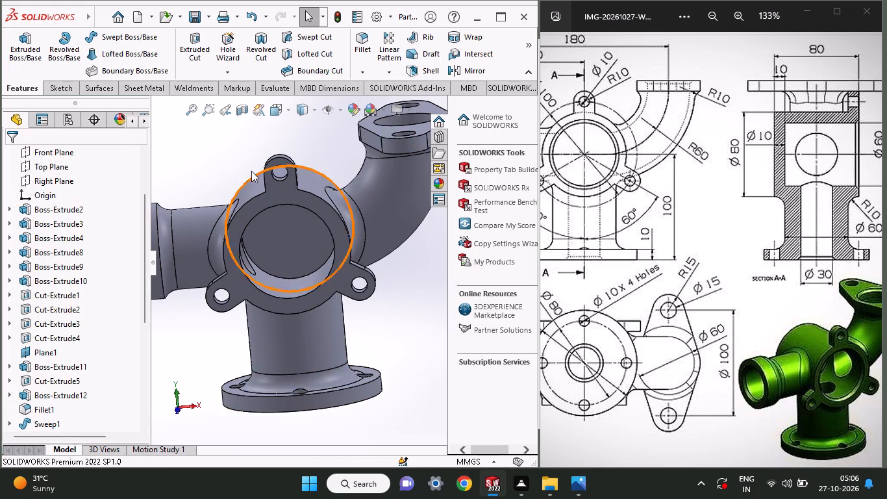
Sketch a 10 mm diameter circle on the round base flange's upper face, 40 mm from its centre, opposite the three-lug flange.
middle_click_drag(252, 165, 284, 267)
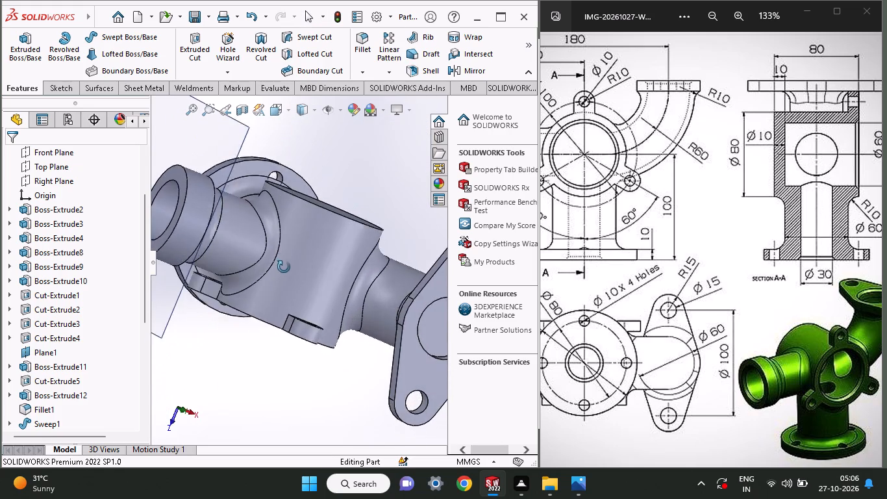
middle_click_drag(284, 267, 280, 285)
left_click(269, 145)
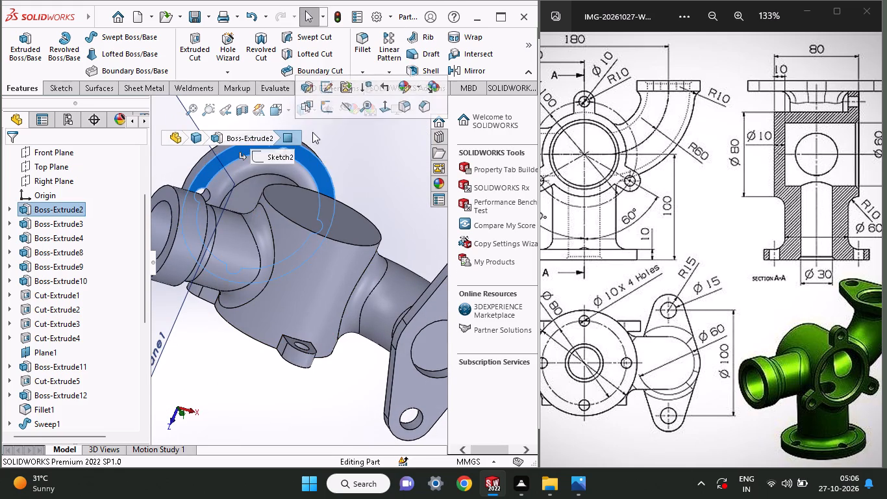
left_click(321, 110)
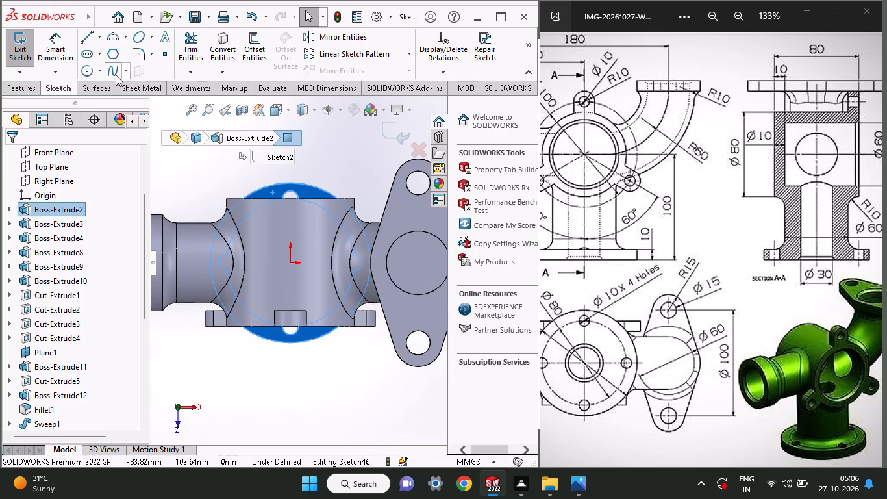
left_click(82, 71)
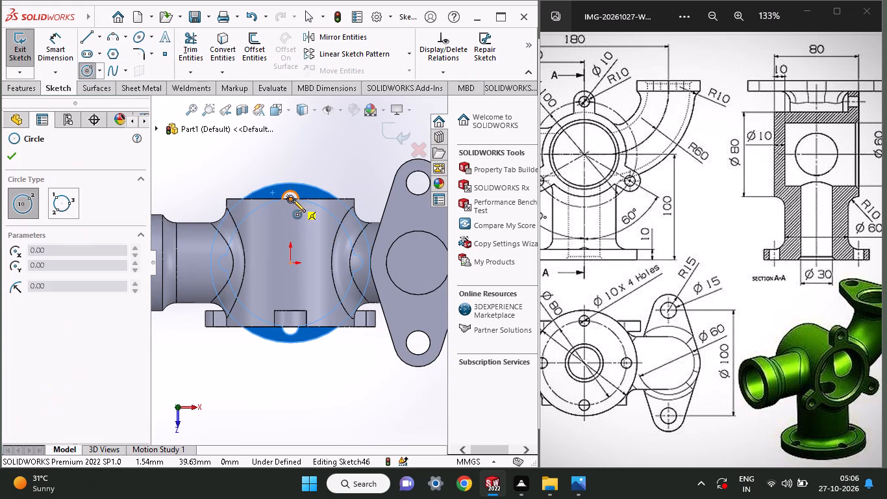
left_click(292, 199)
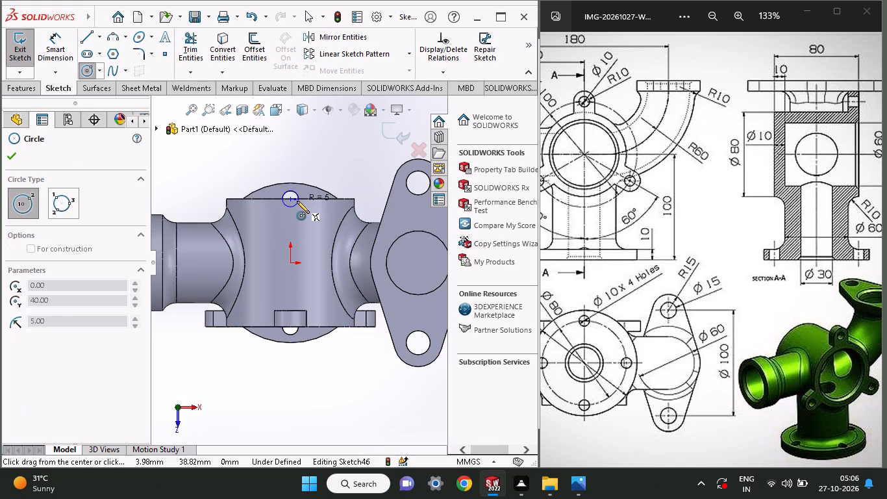
left_click(296, 192)
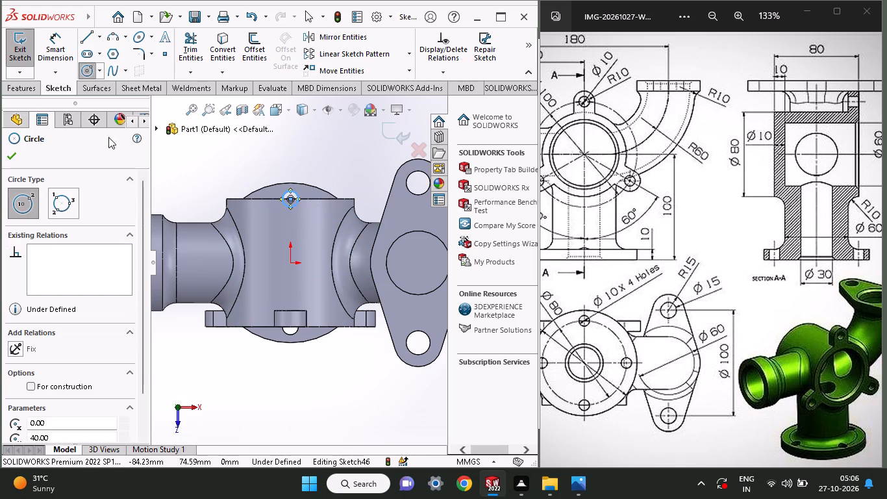
Cut-extrude this circle Blind in two directions, 30 mm downward and 30 mm upward.
left_click(26, 84)
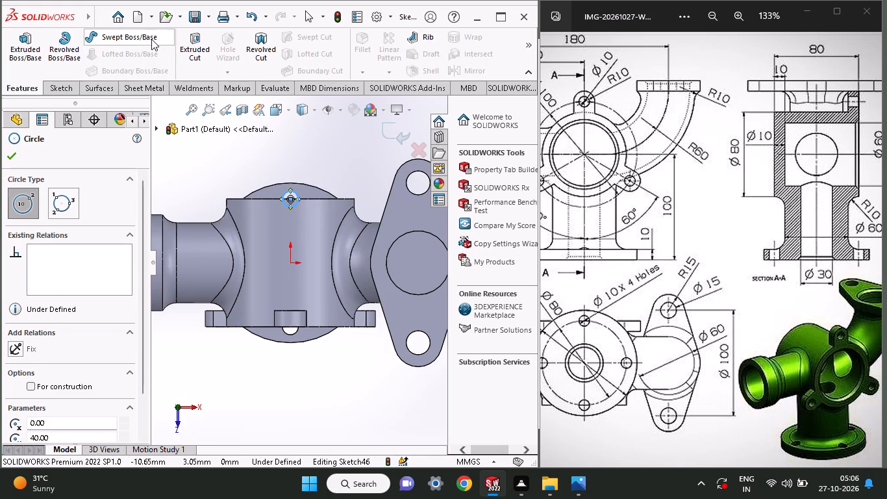
left_click(181, 42)
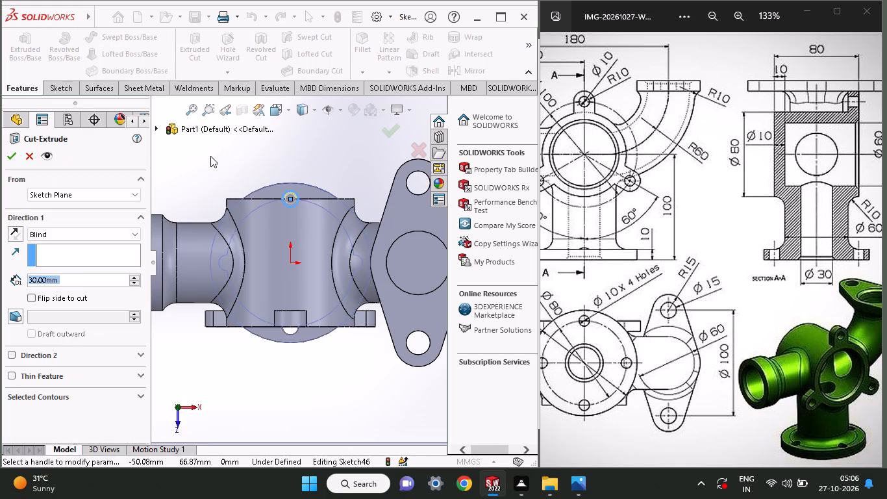
middle_click_drag(210, 156, 210, 194)
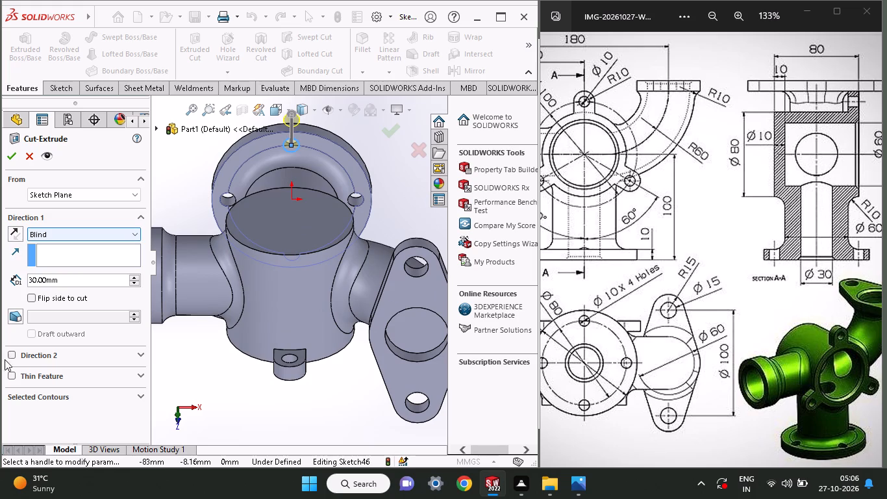
left_click(11, 357)
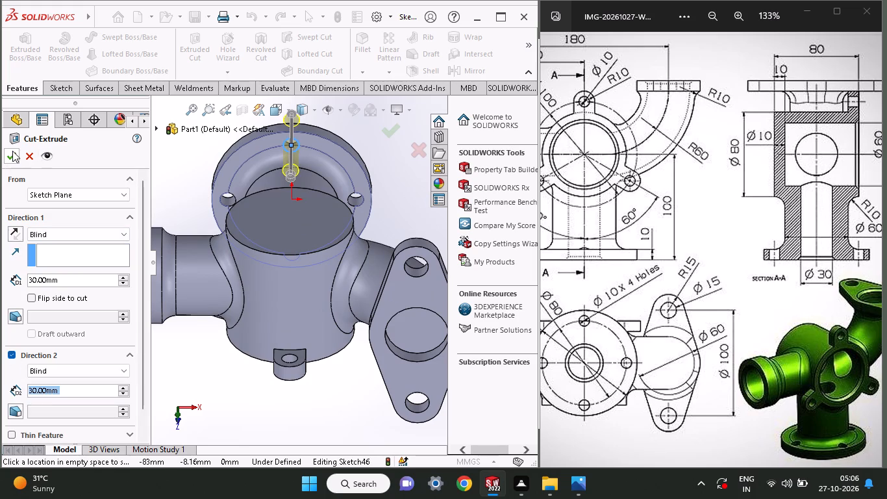
left_click(12, 151)
Examine the fitting from several angles, checking the base flange holes and the openings of the pipes.
middle_click_drag(394, 224, 401, 210)
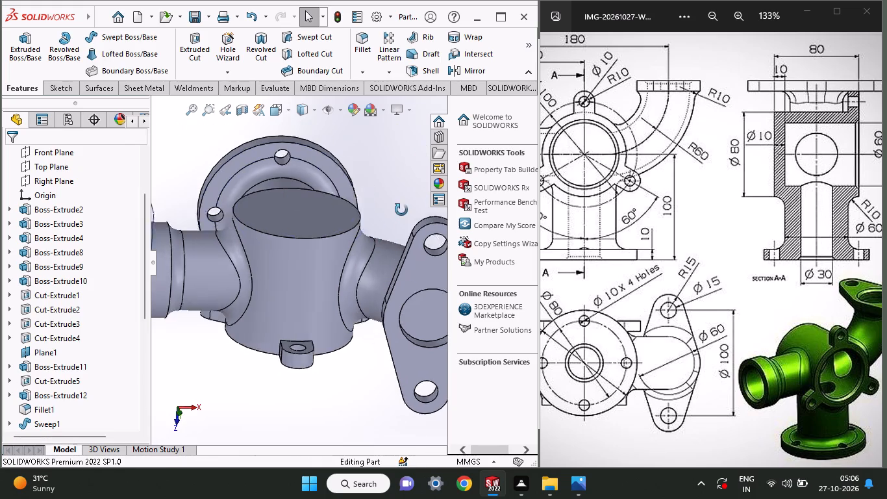
middle_click_drag(401, 210, 417, 90)
middle_click_drag(406, 323, 442, 353)
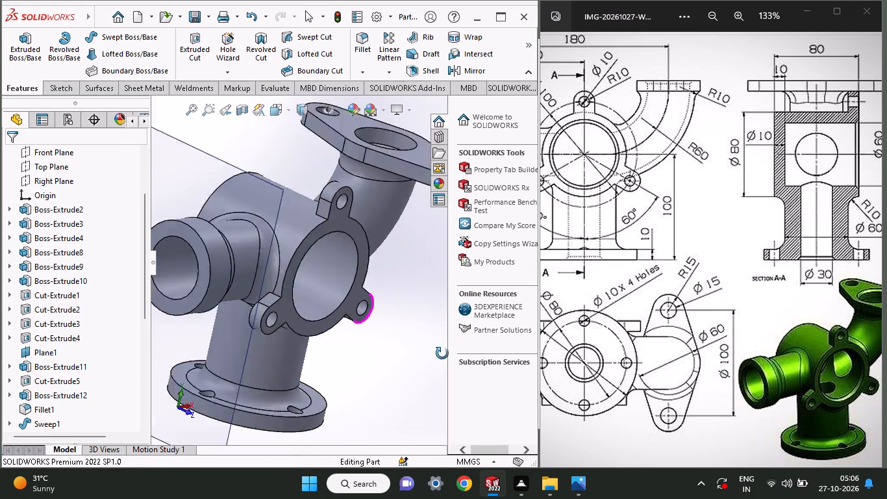
middle_click_drag(442, 353, 457, 357)
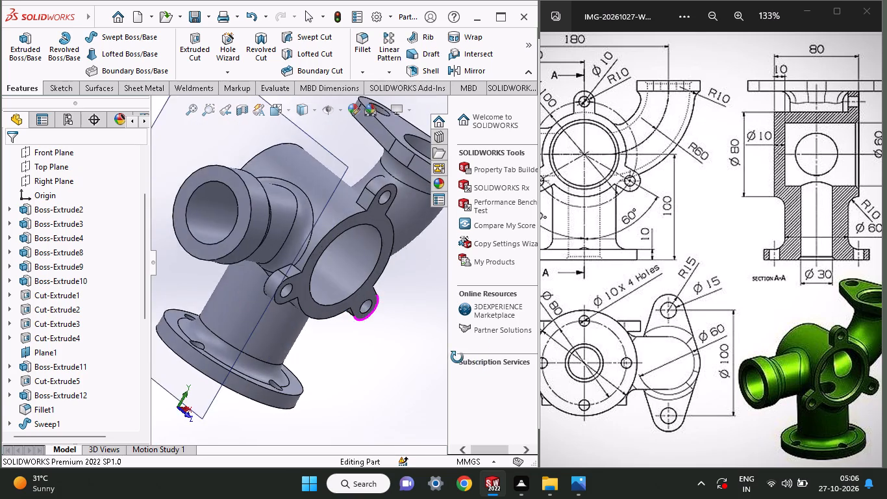
middle_click_drag(457, 357, 426, 294)
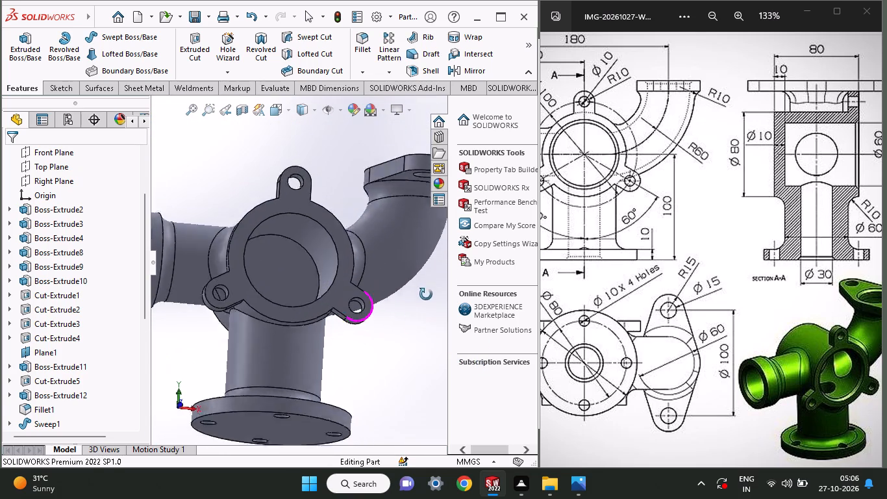
middle_click_drag(426, 294, 418, 316)
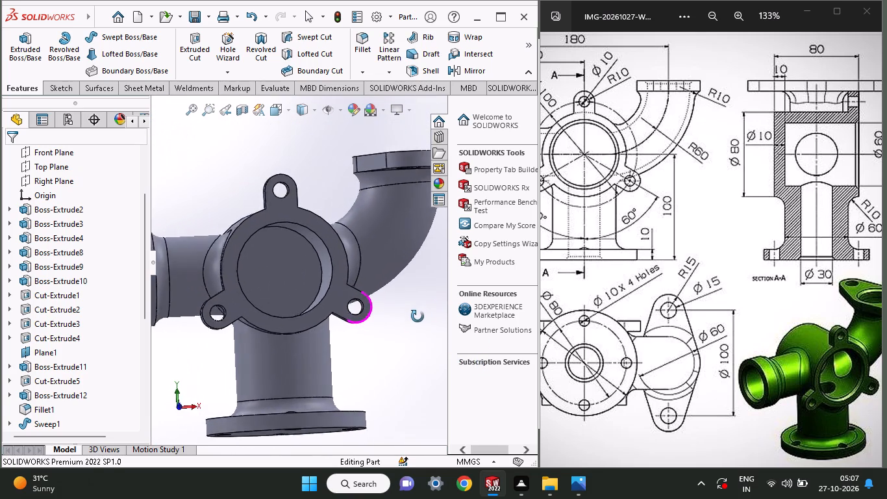
middle_click_drag(418, 316, 430, 333)
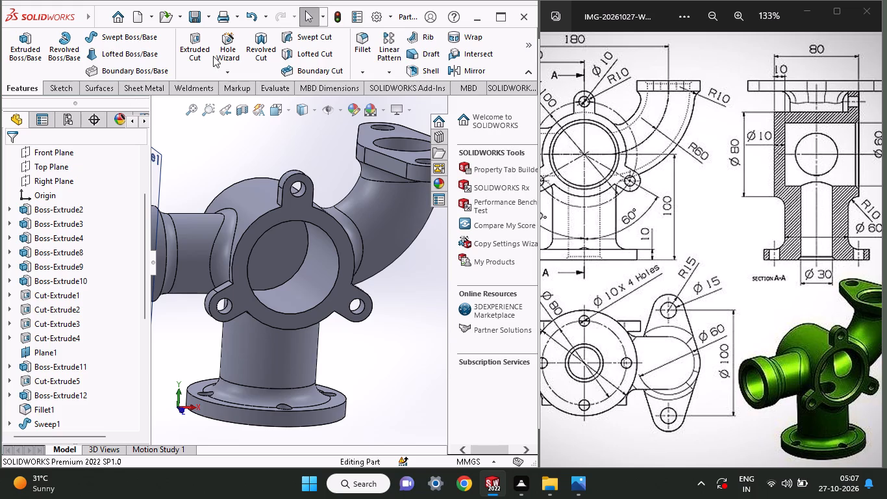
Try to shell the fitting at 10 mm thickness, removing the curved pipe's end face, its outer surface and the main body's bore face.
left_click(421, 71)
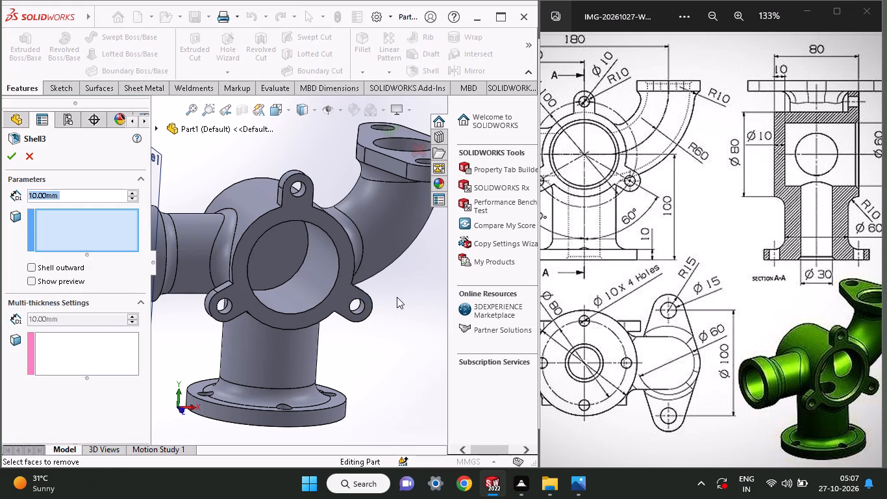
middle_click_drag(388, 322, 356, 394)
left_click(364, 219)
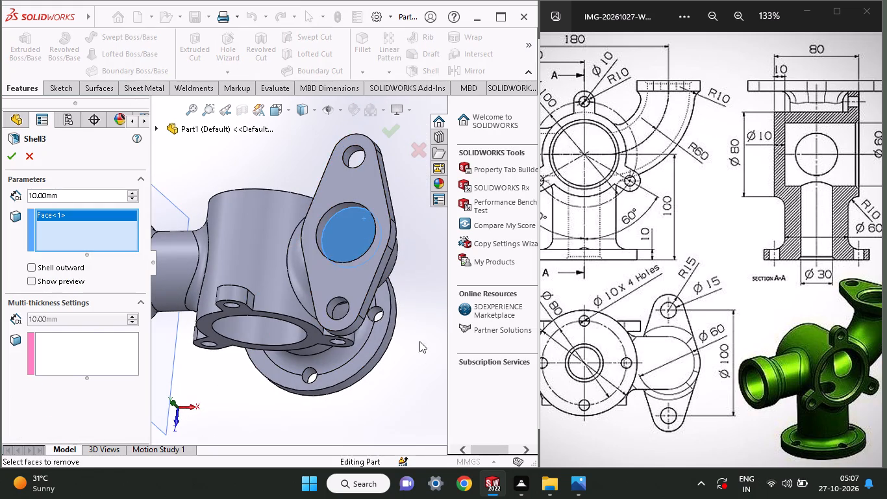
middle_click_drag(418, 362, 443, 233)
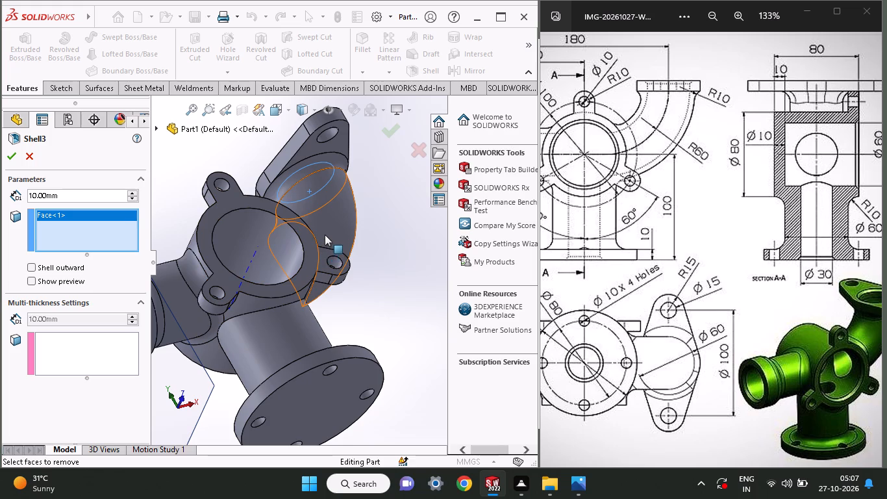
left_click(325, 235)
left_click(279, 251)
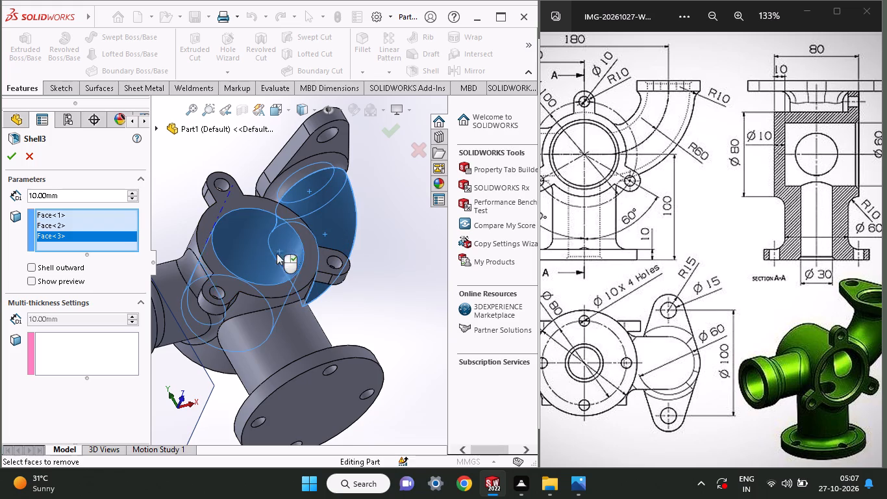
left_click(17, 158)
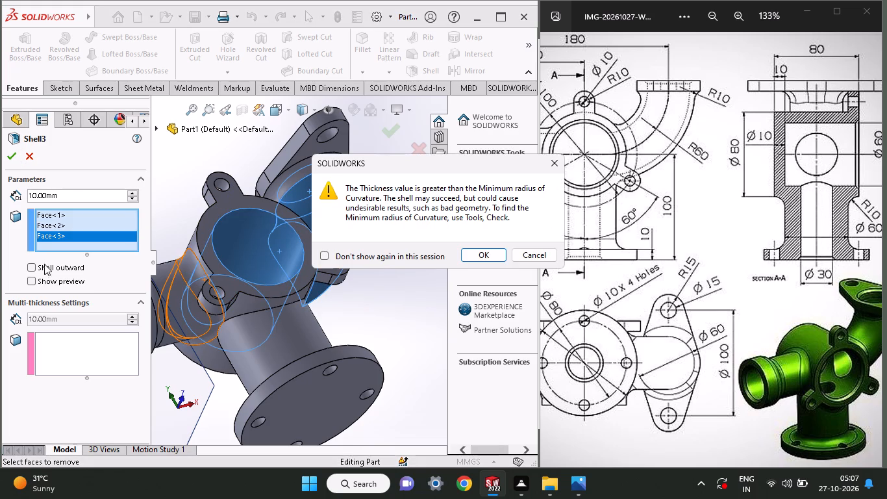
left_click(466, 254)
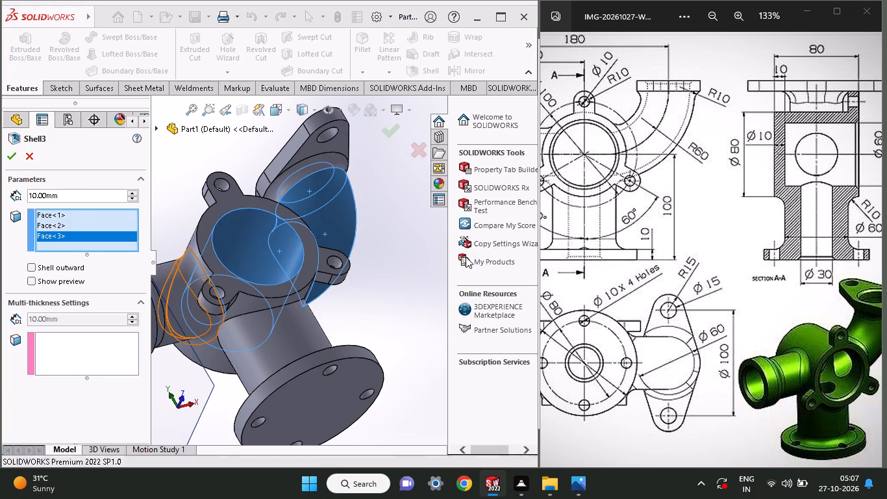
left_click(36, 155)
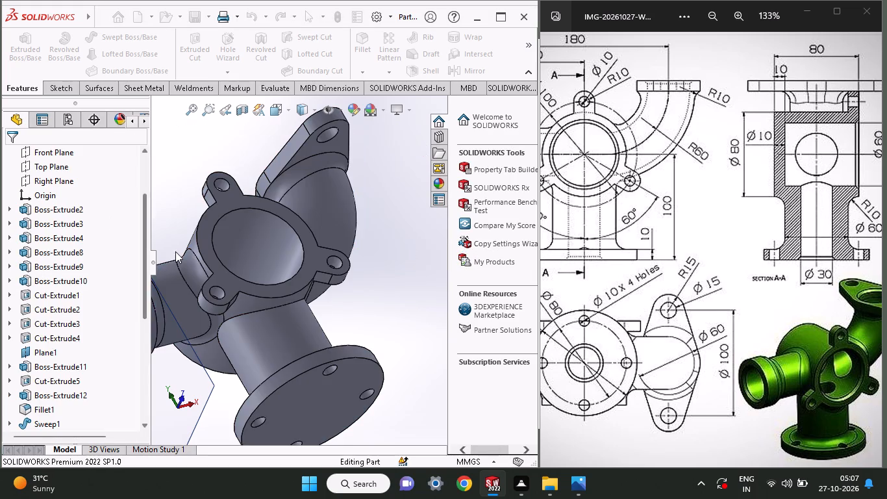
Delete the curved pipe's sweep feature together with the dependent oval flange, keeping the path sketch.
middle_click_drag(421, 268, 411, 409)
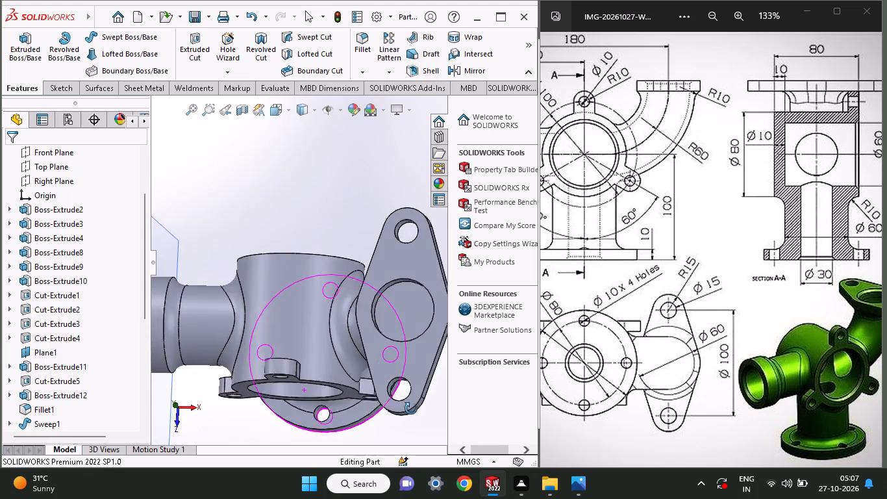
middle_click_drag(411, 409, 413, 323)
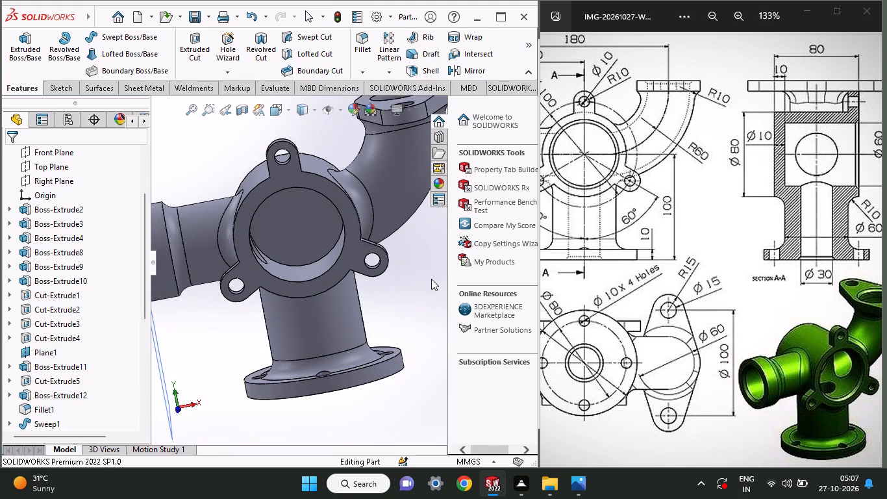
right_click(398, 164)
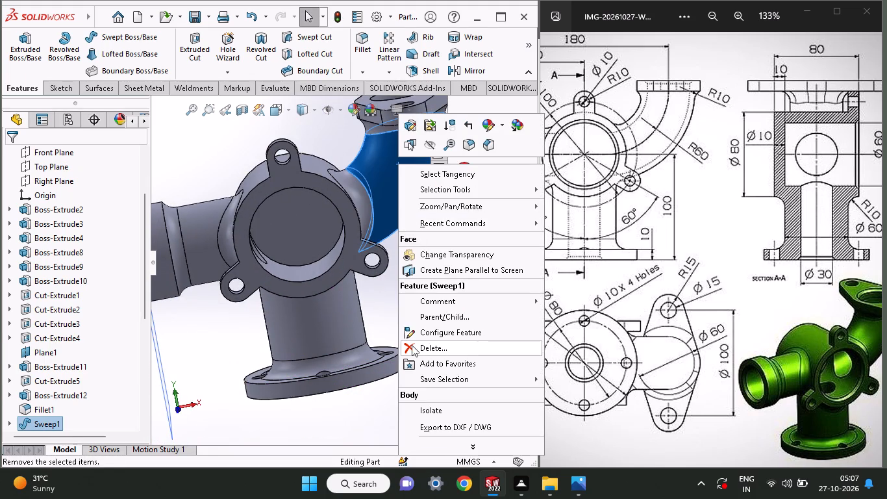
left_click(412, 344)
left_click(447, 244)
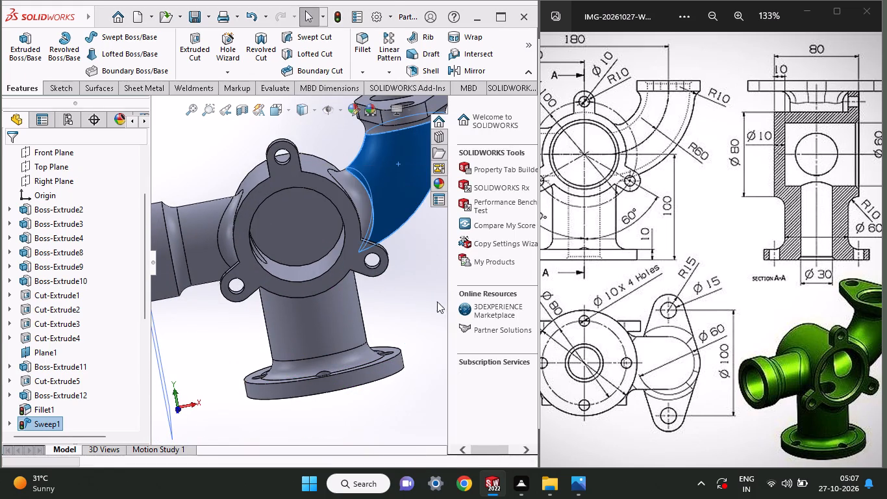
left_click(790, 119)
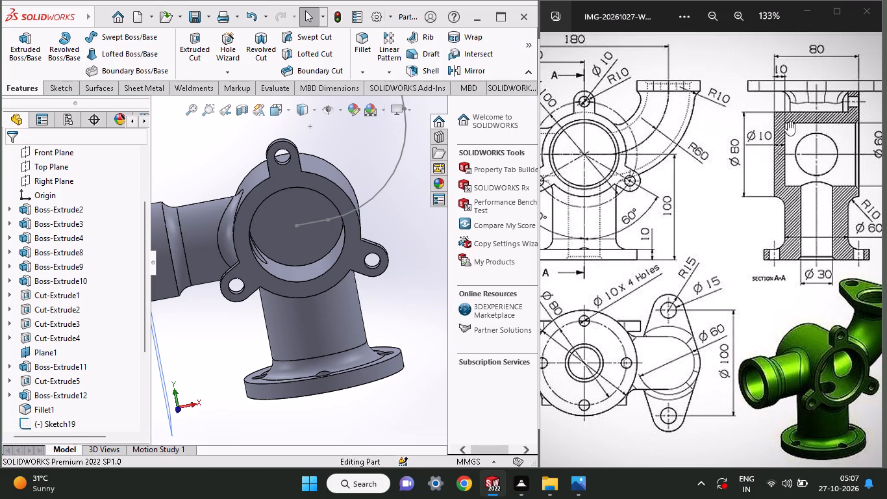
Start a circular-profile sweep along the retained curved pipe path sketch, with a 60 mm diameter.
middle_click_drag(421, 231, 412, 274)
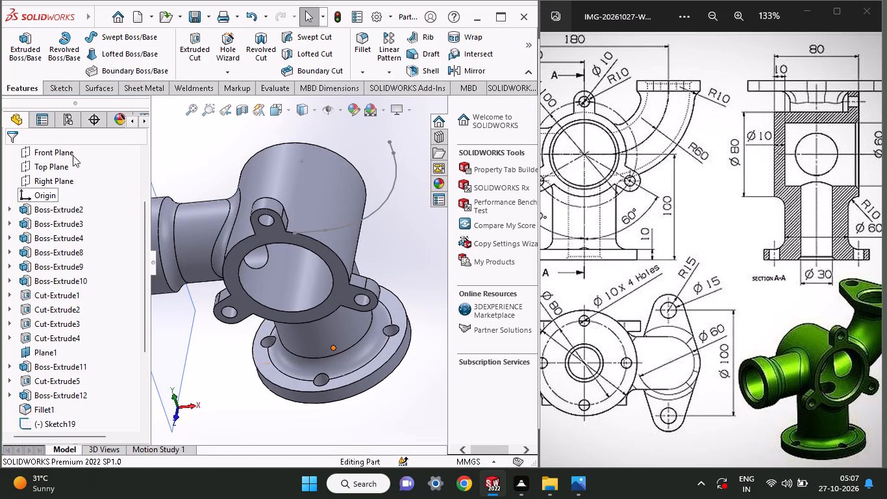
left_click(77, 49)
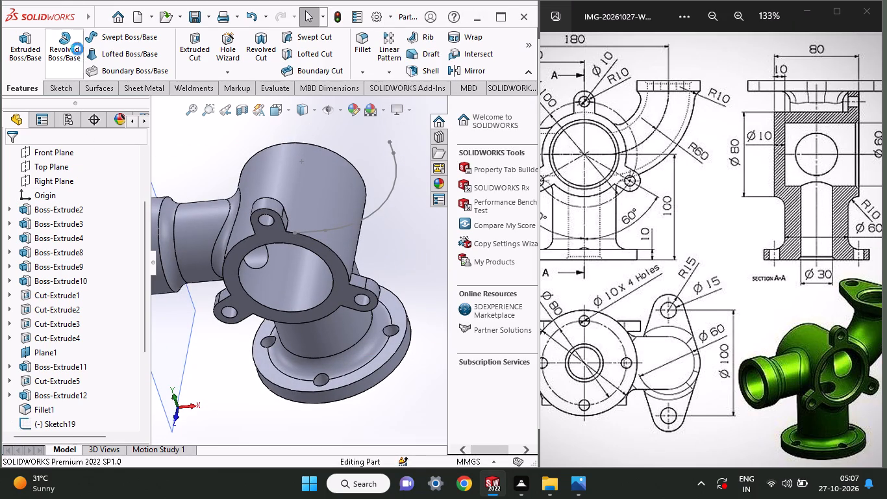
left_click(17, 155)
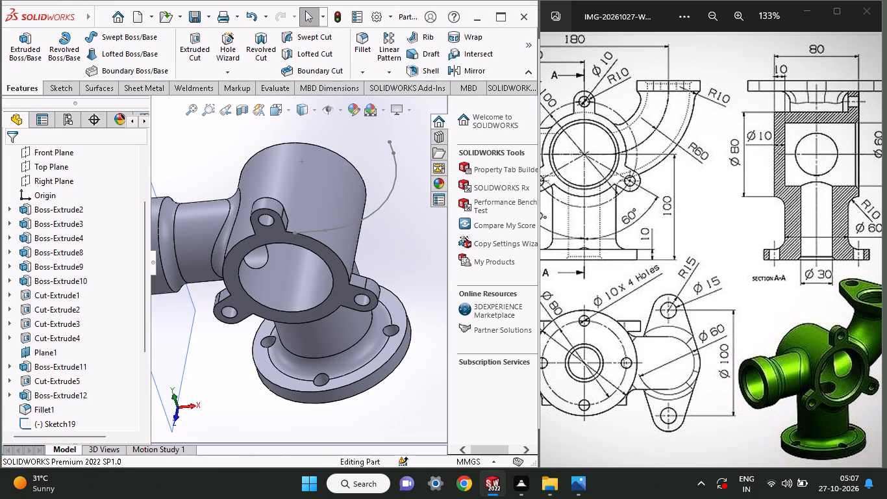
left_click(87, 44)
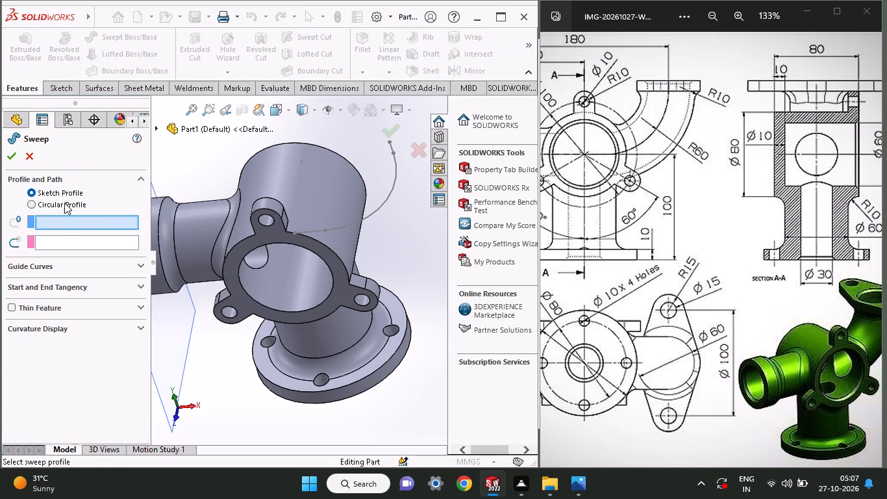
left_click(64, 203)
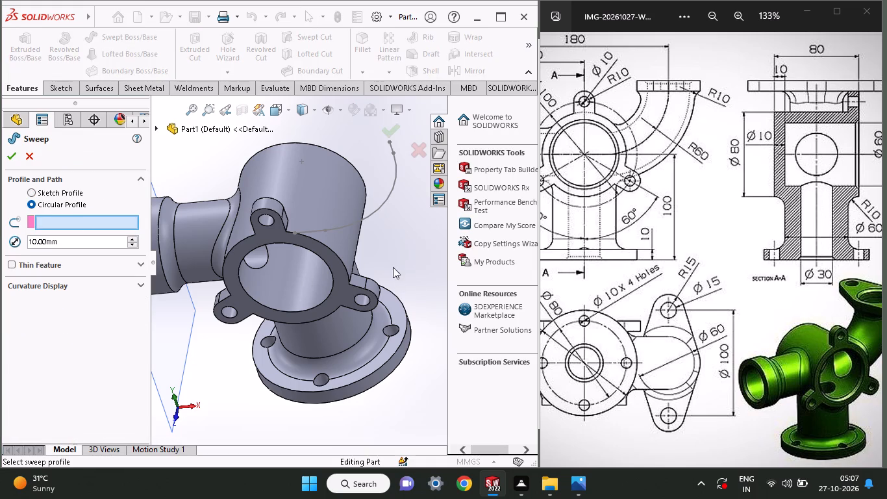
left_click(388, 199)
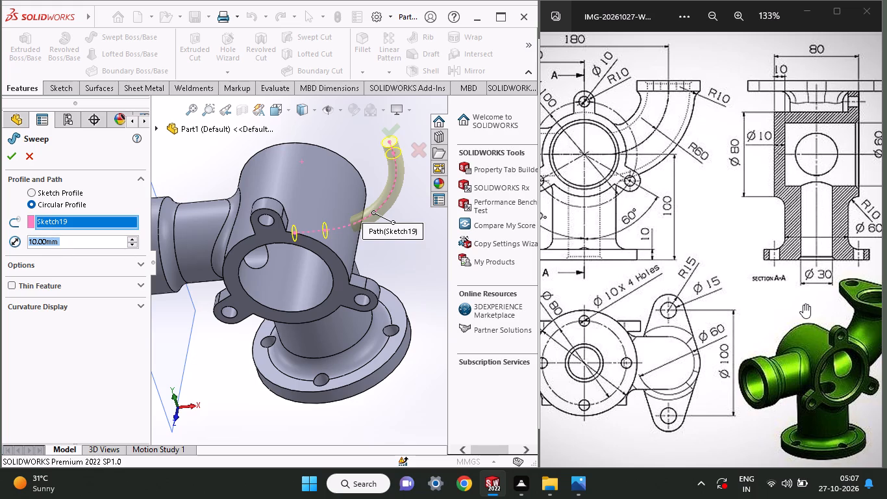
key("6")
key("0")
key("Return")
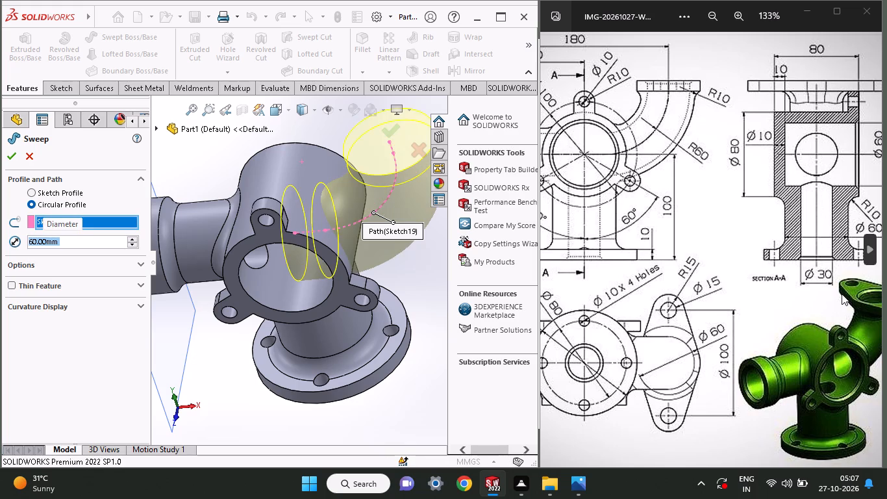
Check the sweep preview against the front view of the drawing and set the profile diameter to 50 mm.
middle_click_drag(416, 413, 436, 366)
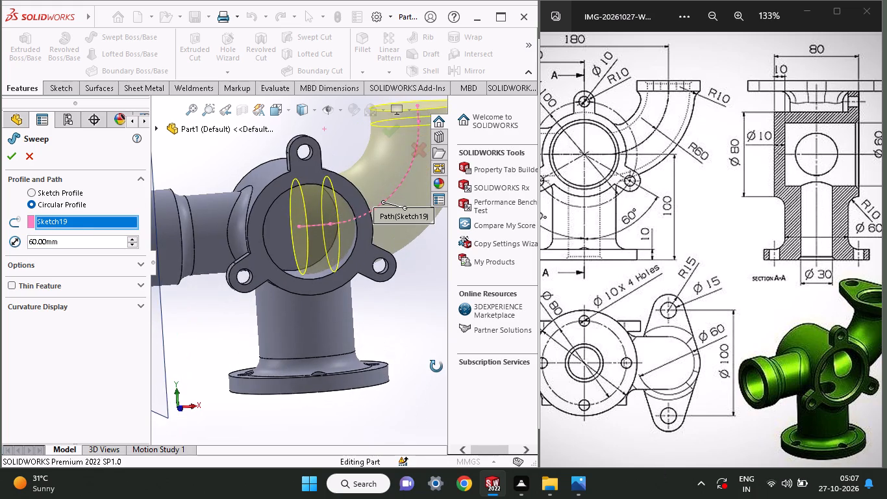
middle_click_drag(436, 366, 423, 371)
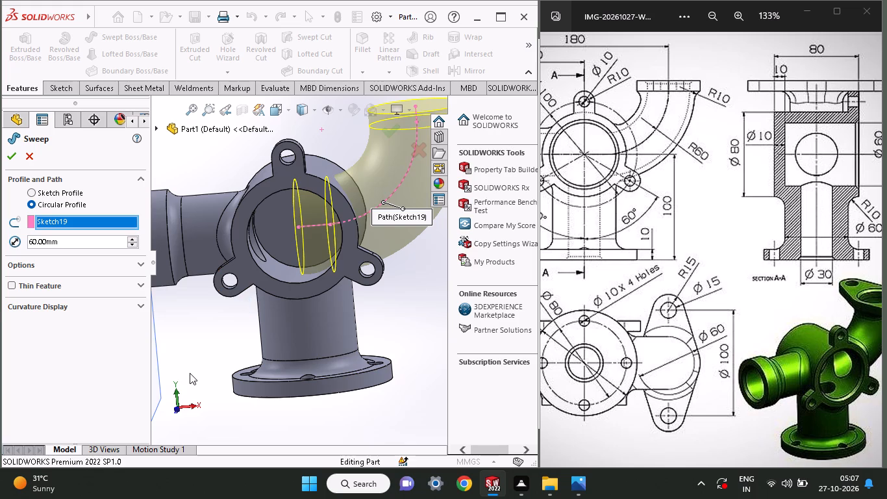
middle_click(191, 366)
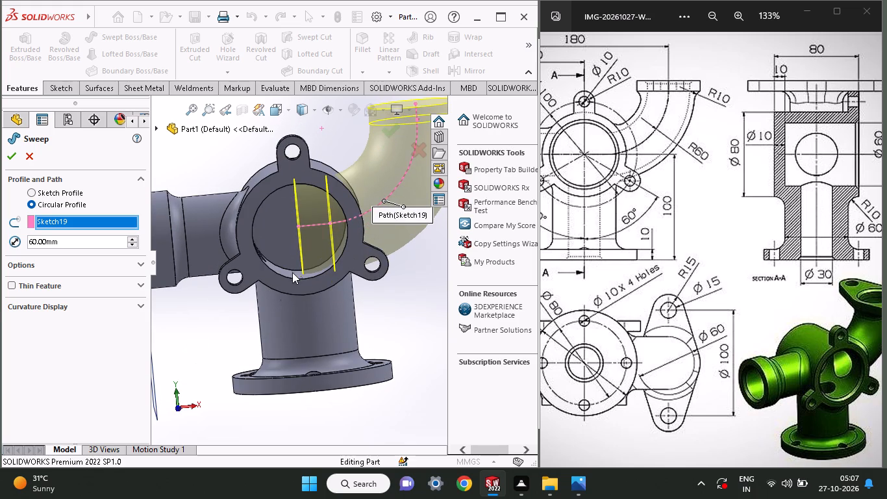
middle_click_drag(704, 316, 792, 314)
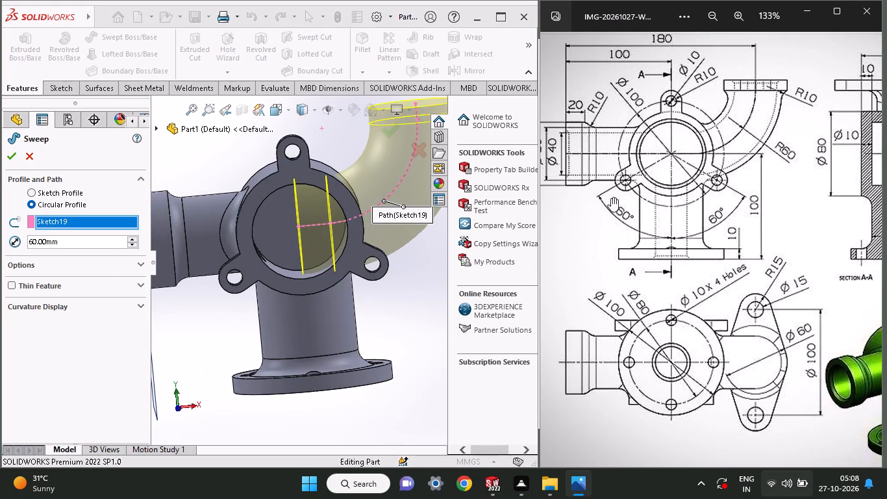
middle_click_drag(594, 188, 616, 188)
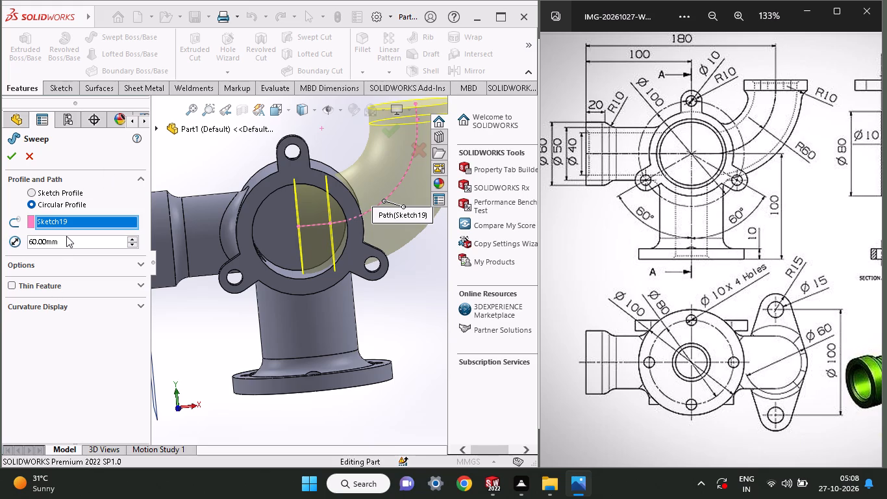
left_click_drag(66, 236, 0, 235)
left_click_drag(76, 245, 0, 253)
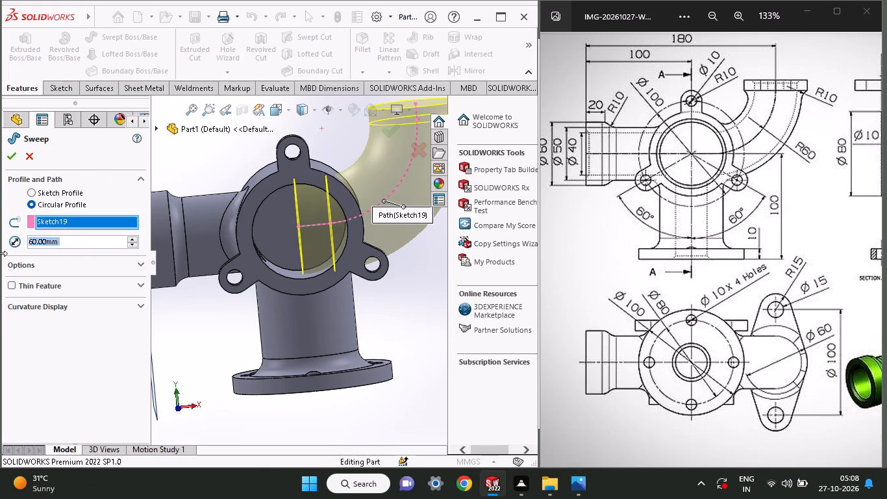
type("50")
key("Return")
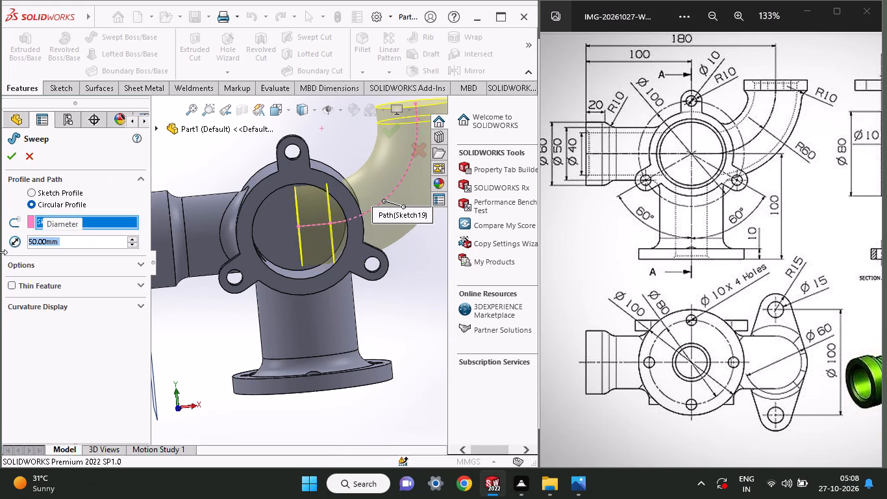
Make the sweep a one-direction thin feature with a 5 mm wall reversed to the inside, and create it.
middle_click_drag(199, 322, 181, 363)
left_click(35, 285)
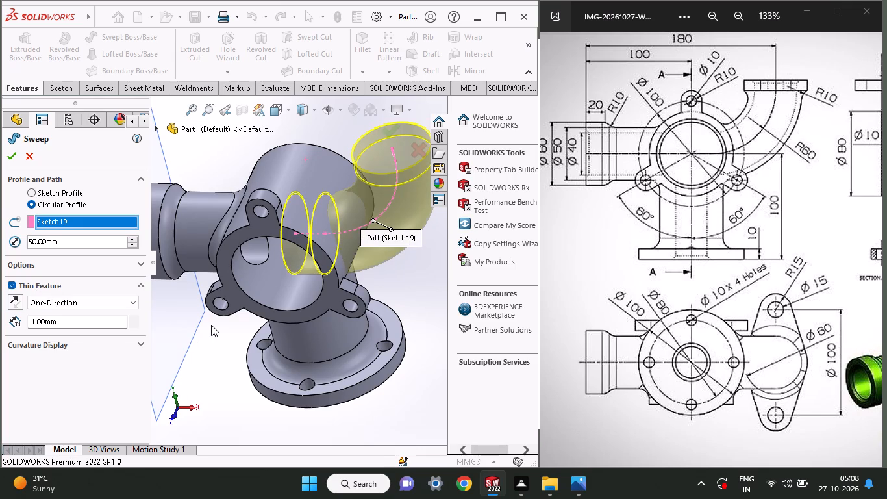
left_click_drag(62, 319, 12, 320)
left_click_drag(12, 320, 0, 321)
key("5")
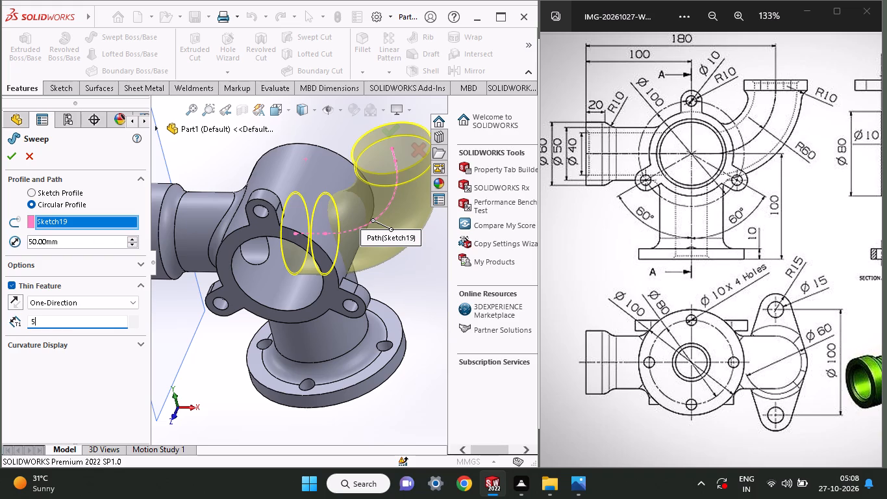
key("Return")
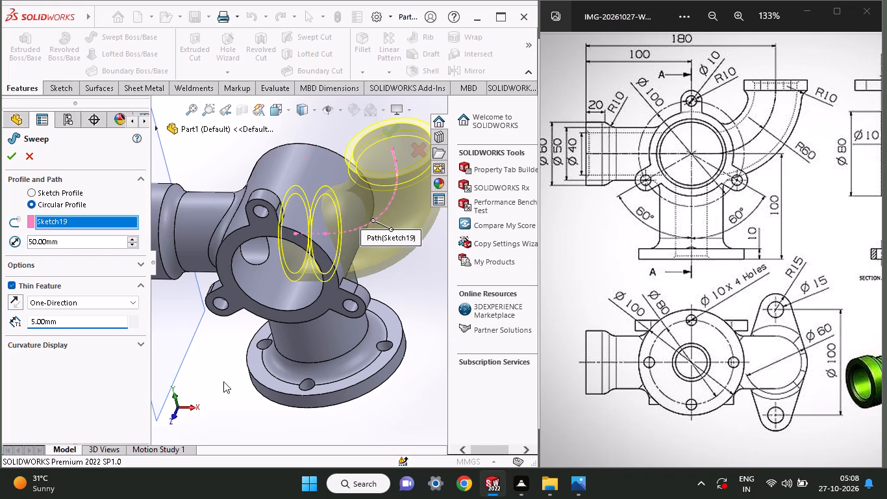
left_click(12, 297)
middle_click_drag(251, 379, 275, 329)
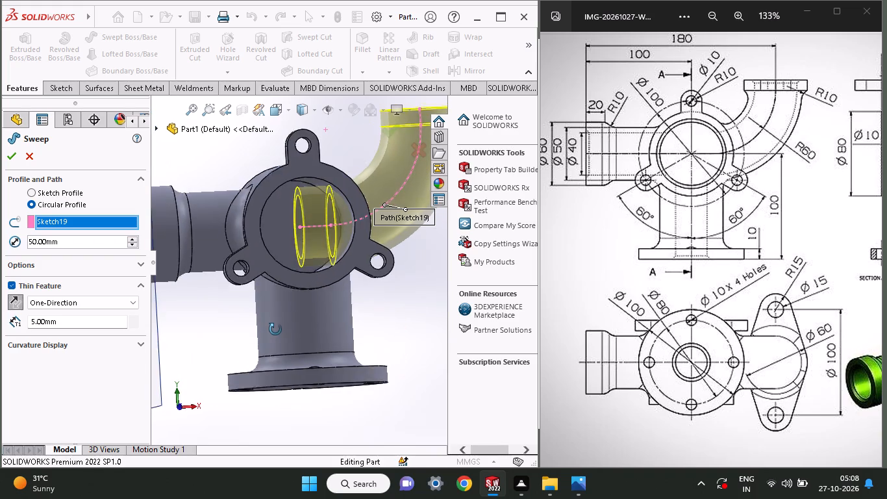
middle_click_drag(275, 329, 254, 370)
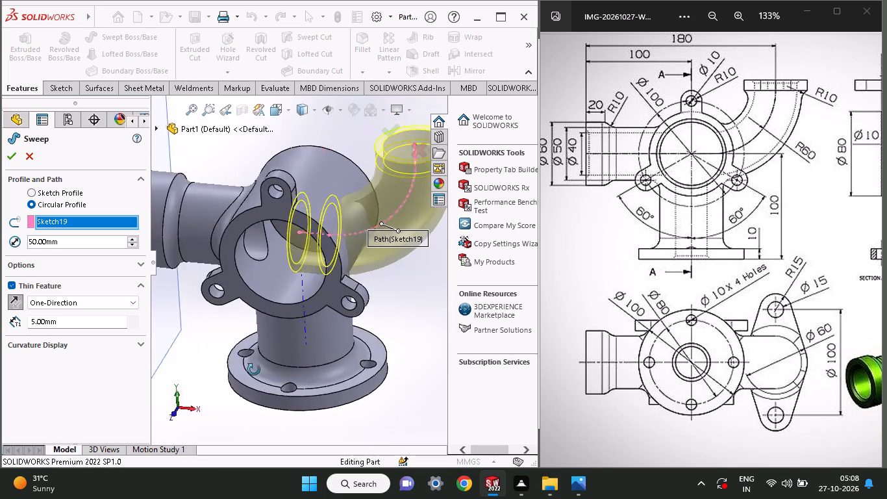
middle_click_drag(254, 370, 259, 326)
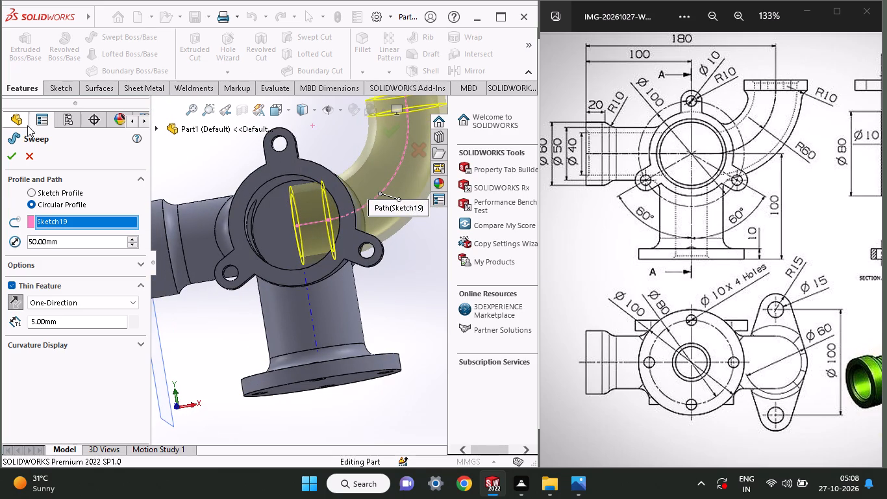
left_click(12, 159)
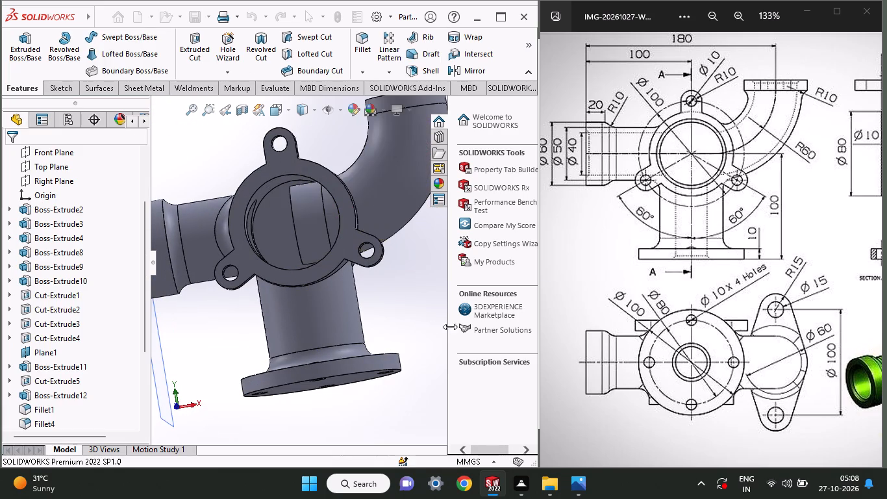
Sketch a circle about 60 mm in diameter on the main body bore's inner end face, concentric with the bore.
middle_click_drag(421, 316, 445, 272)
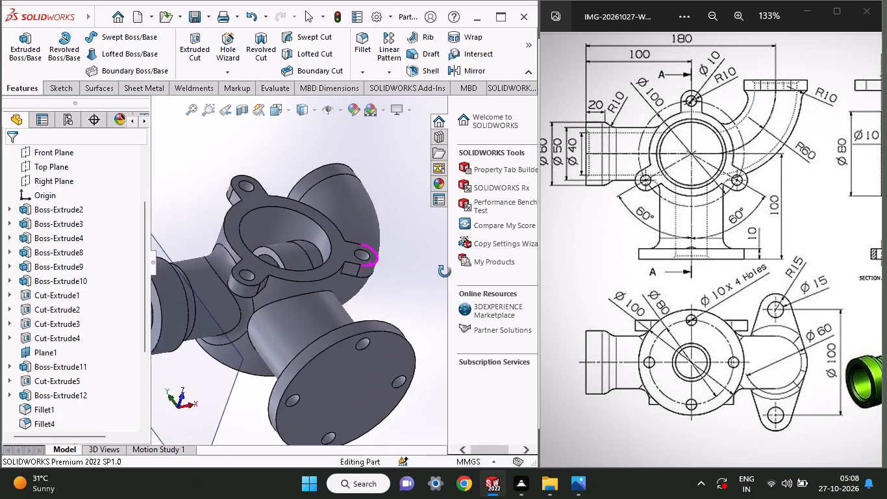
middle_click_drag(445, 272, 466, 389)
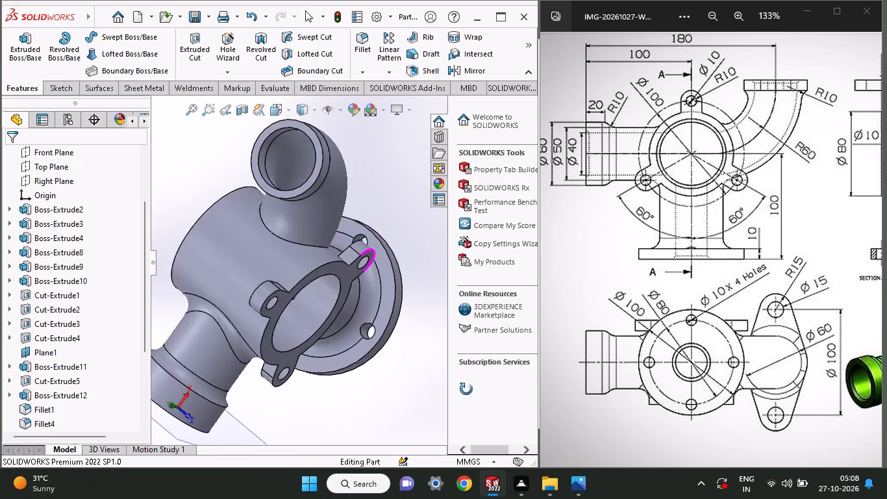
middle_click_drag(466, 389, 425, 331)
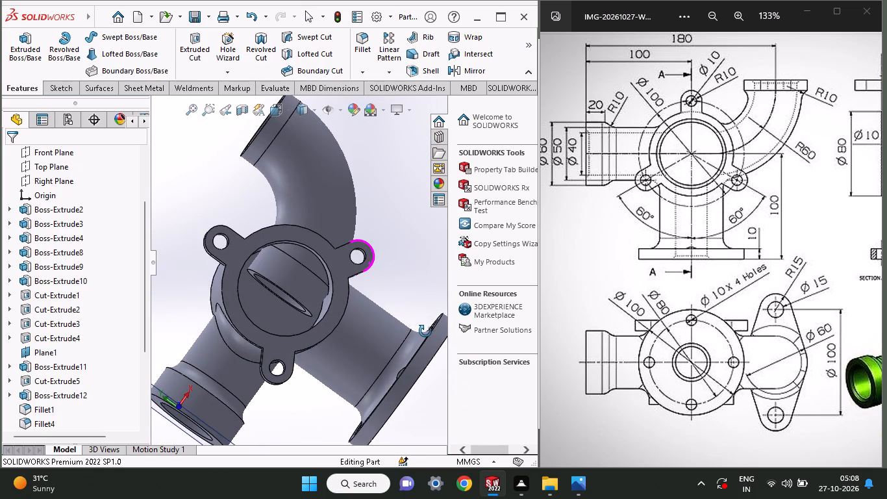
middle_click_drag(425, 331, 434, 354)
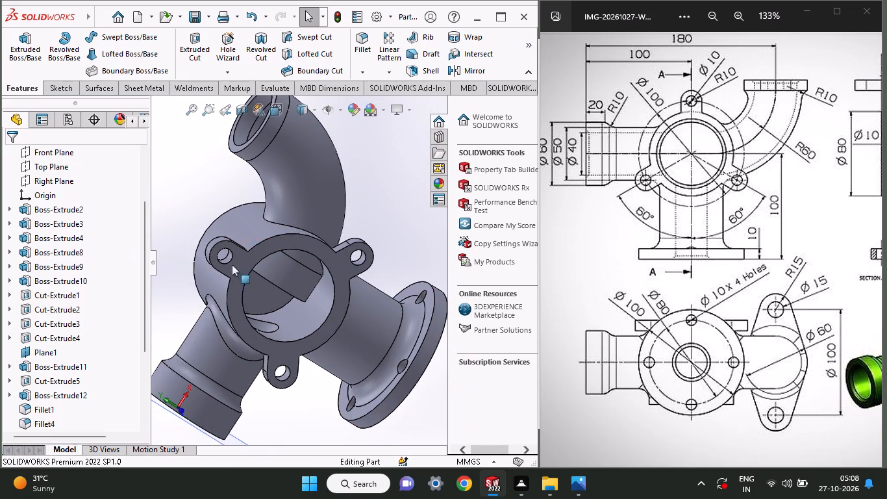
left_click(271, 294)
left_click(331, 257)
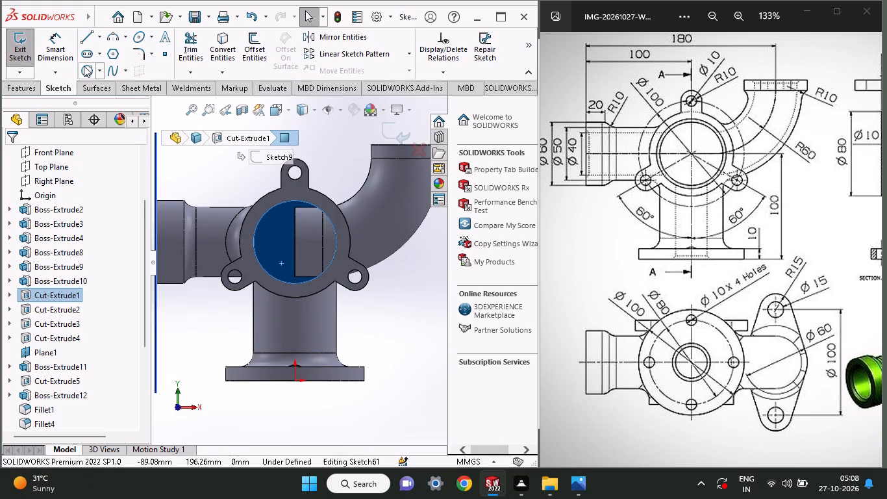
left_click(84, 66)
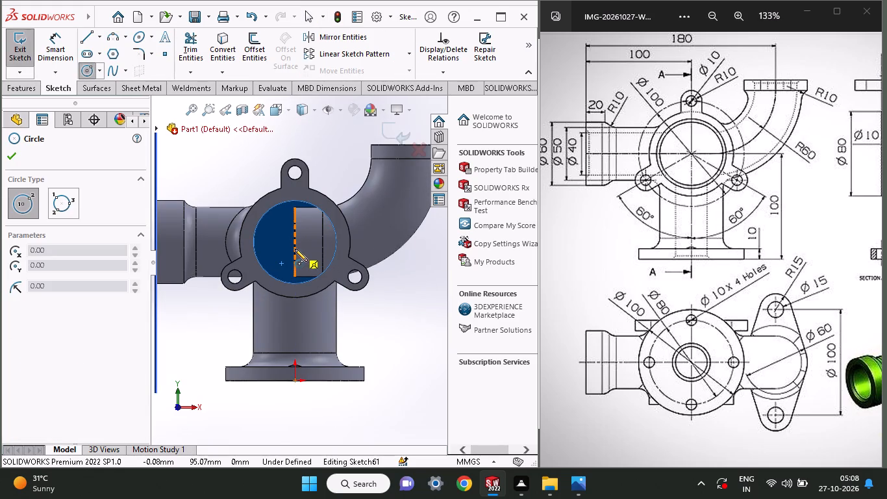
left_click(295, 242)
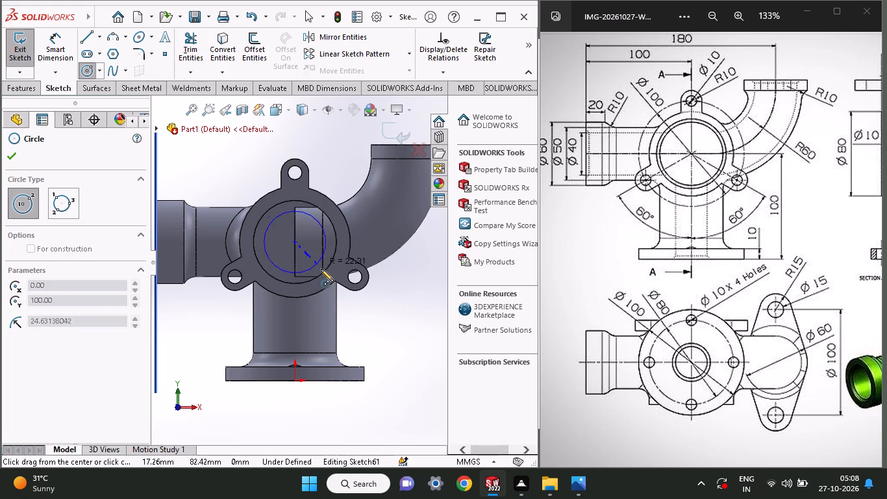
left_click(323, 275)
middle_click_drag(343, 151, 349, 168)
Cut-extrude this circle Blind about 271 mm outward through the three-lug flange, clearing the swept pipe's end from the bore.
left_click(8, 82)
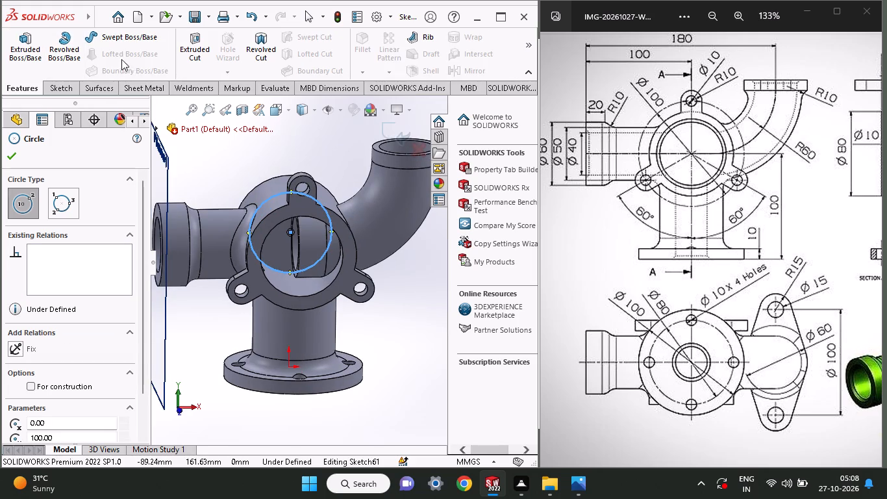
left_click(190, 53)
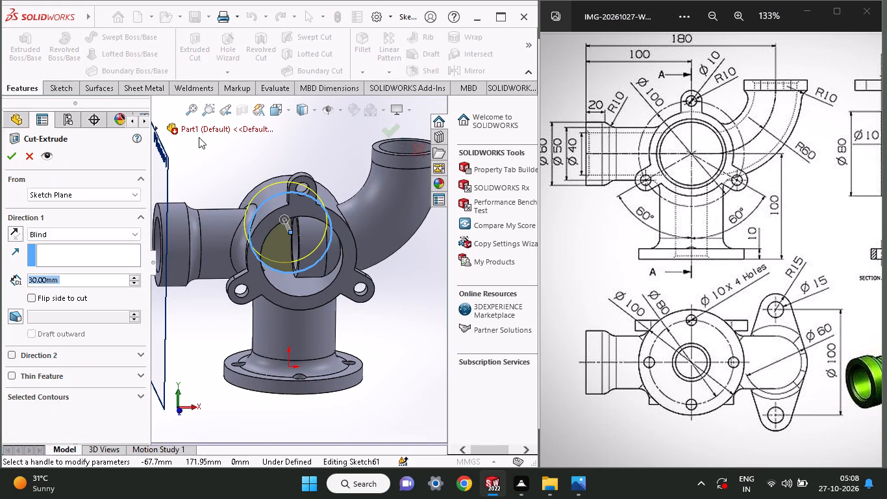
left_click_drag(288, 219, 304, 324)
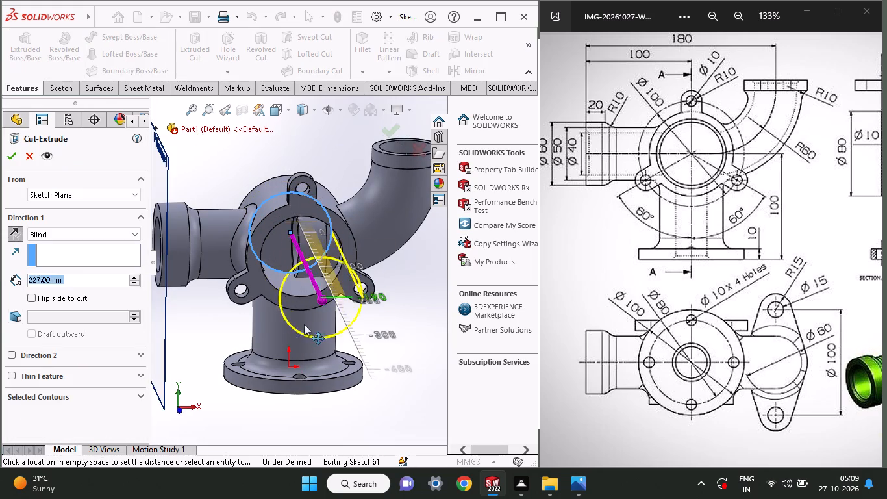
left_click_drag(304, 324, 304, 326)
left_click(12, 152)
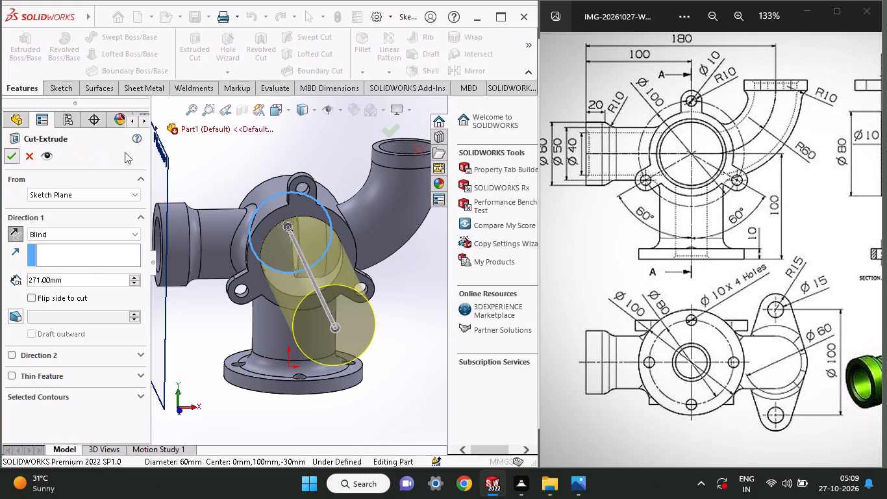
middle_click_drag(208, 160, 166, 214)
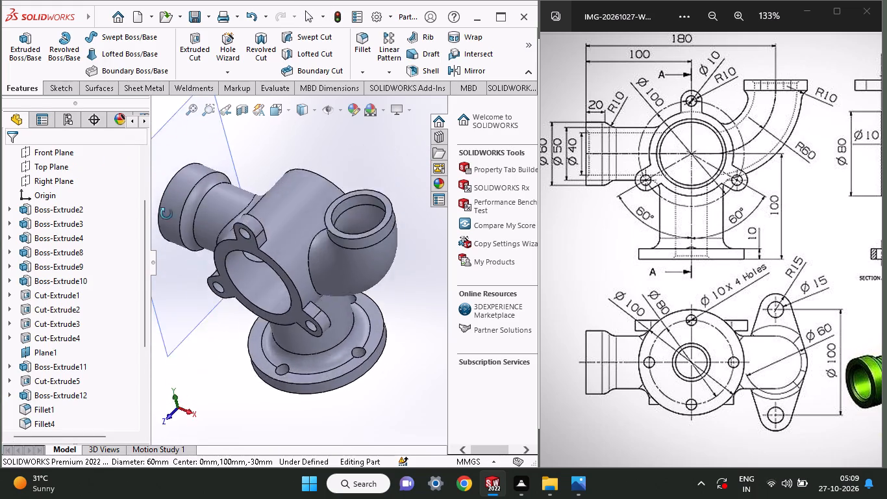
Sketch a circle about 40 mm in diameter on the end face of the straight side pipe, concentric with its bore.
middle_click_drag(166, 214, 167, 199)
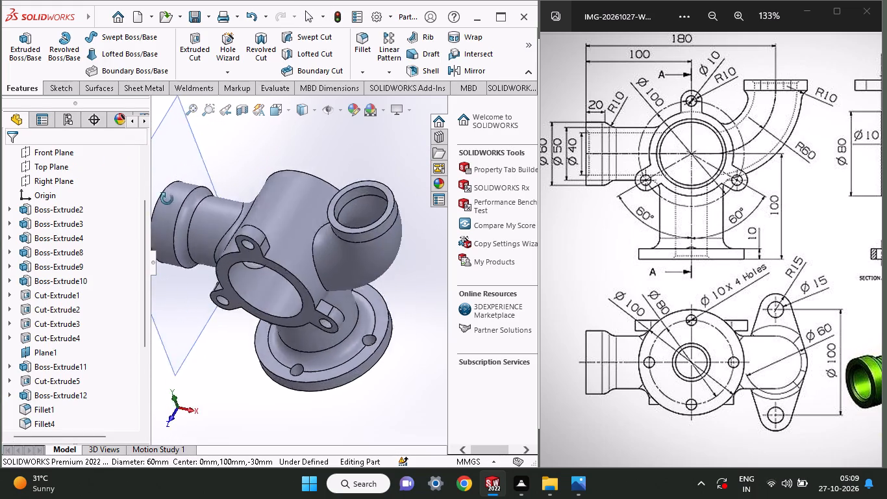
middle_click_drag(167, 199, 206, 153)
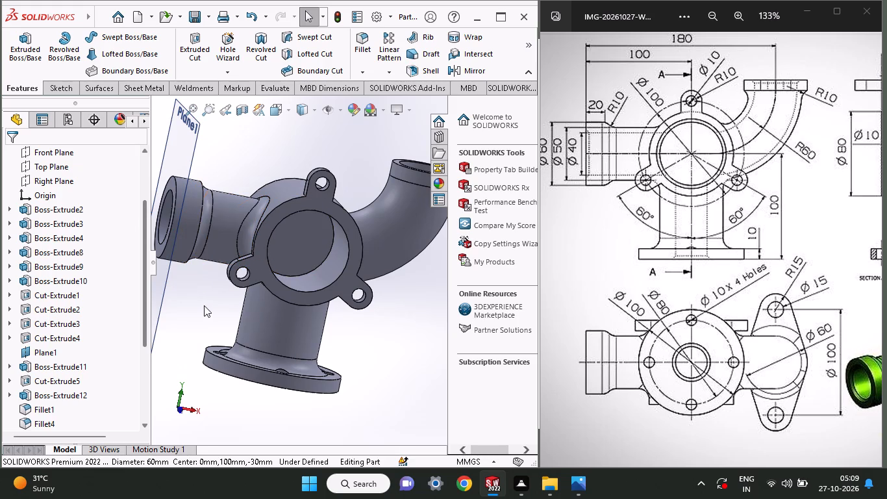
middle_click_drag(195, 305, 244, 324)
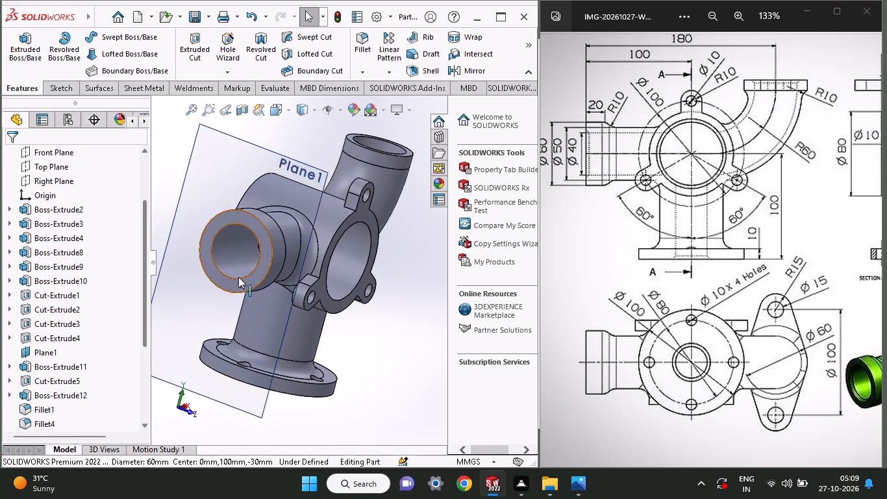
left_click(238, 283)
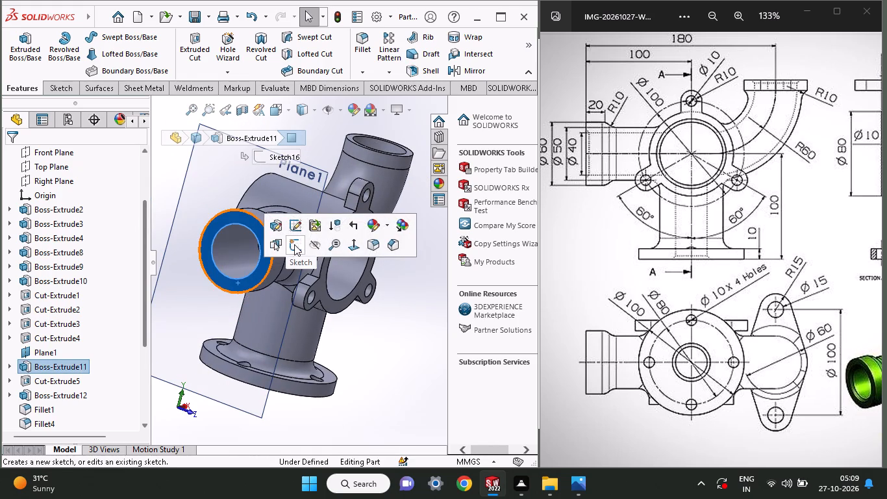
left_click(301, 247)
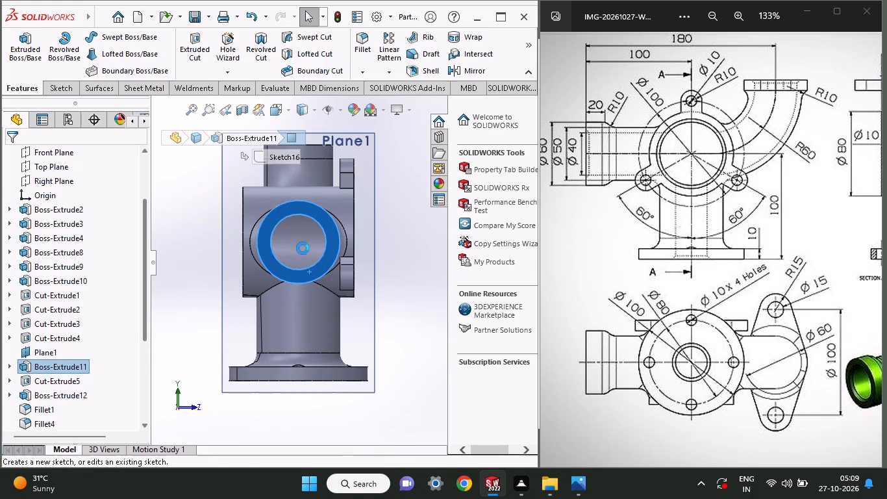
left_click(84, 71)
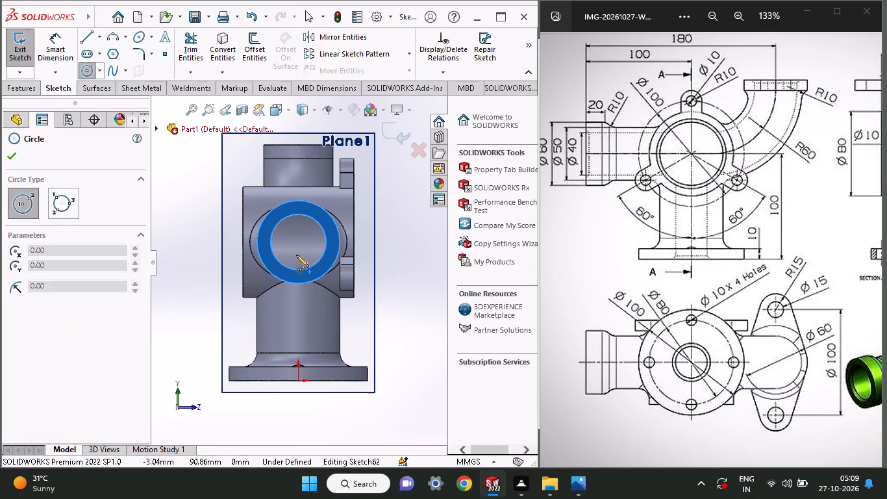
left_click(297, 242)
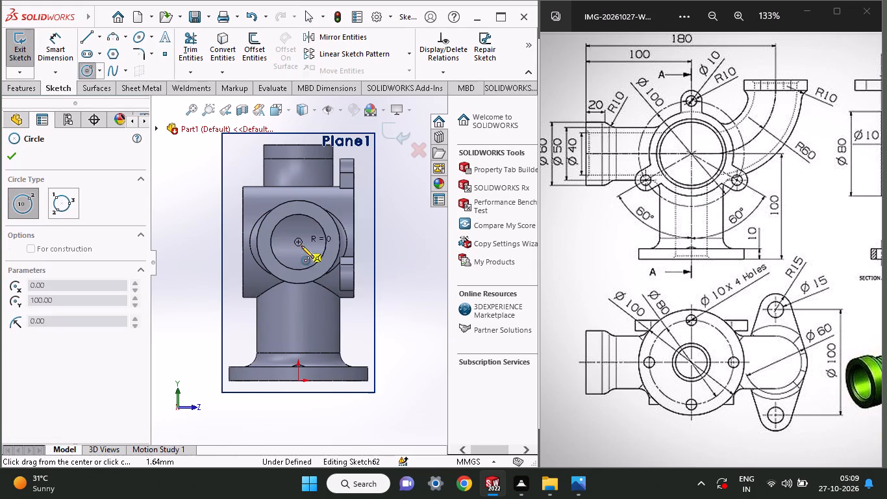
left_click(311, 264)
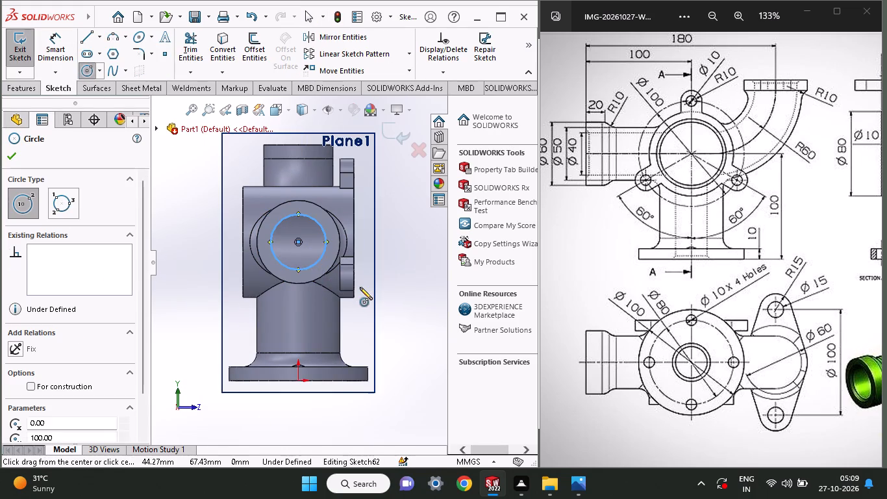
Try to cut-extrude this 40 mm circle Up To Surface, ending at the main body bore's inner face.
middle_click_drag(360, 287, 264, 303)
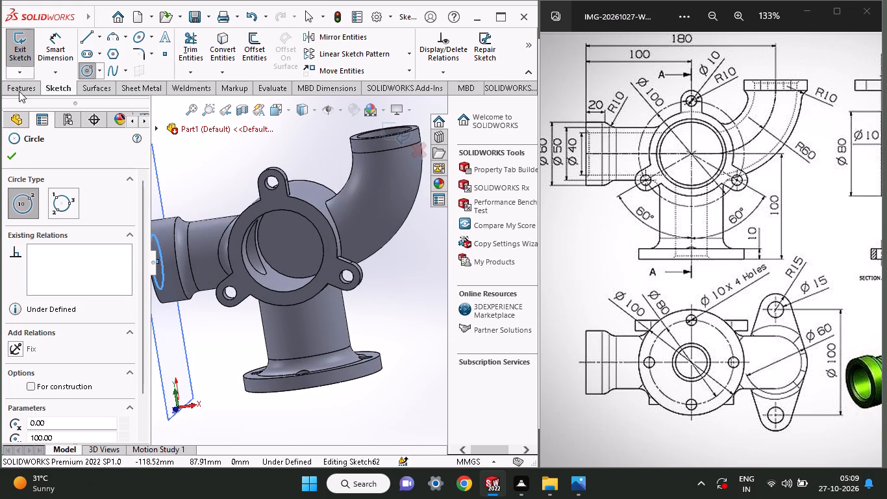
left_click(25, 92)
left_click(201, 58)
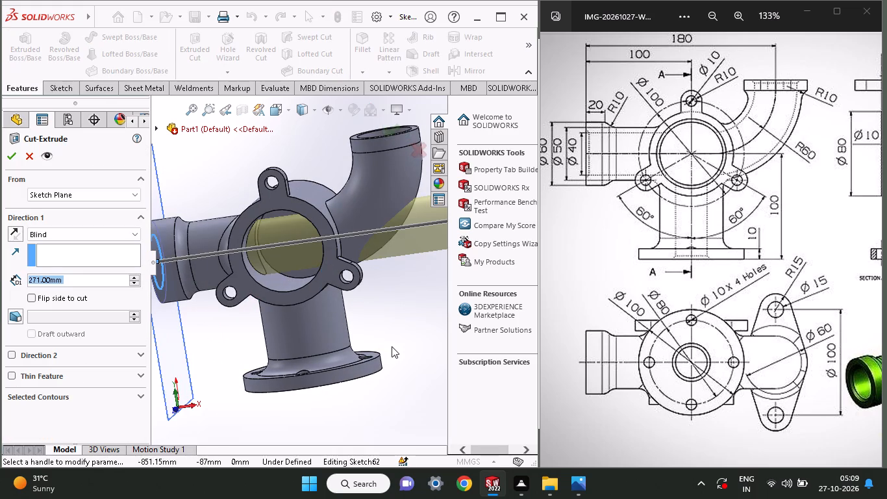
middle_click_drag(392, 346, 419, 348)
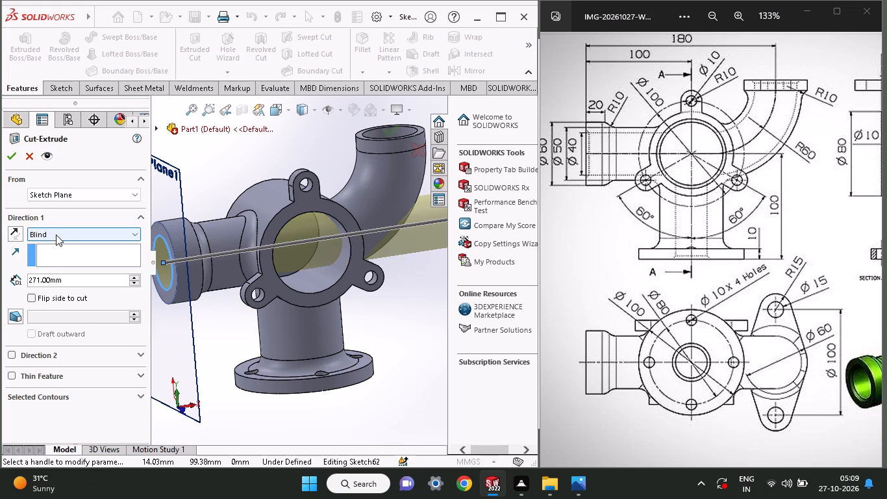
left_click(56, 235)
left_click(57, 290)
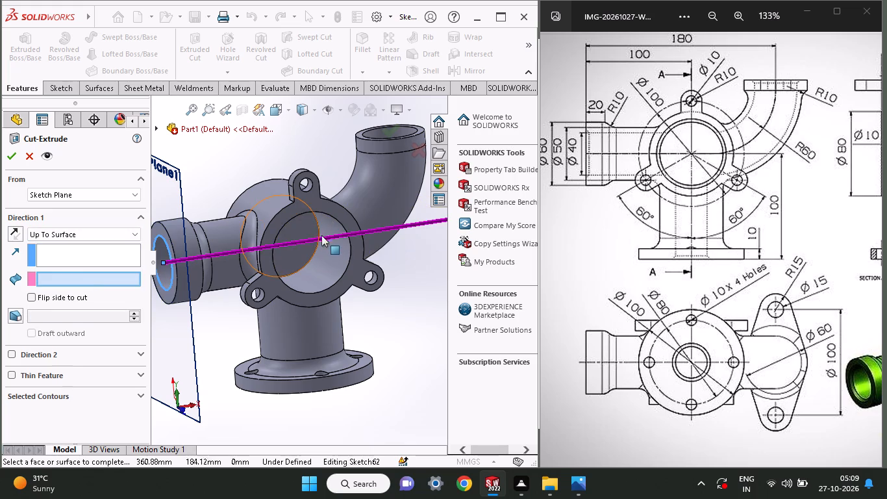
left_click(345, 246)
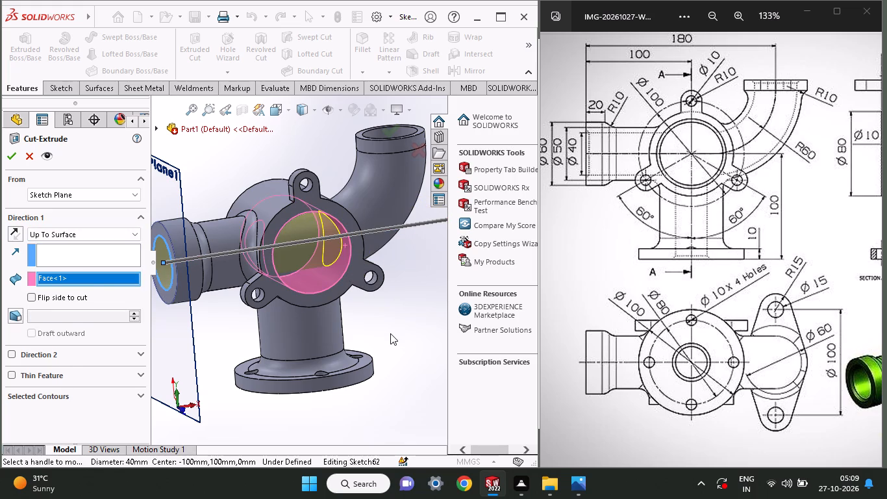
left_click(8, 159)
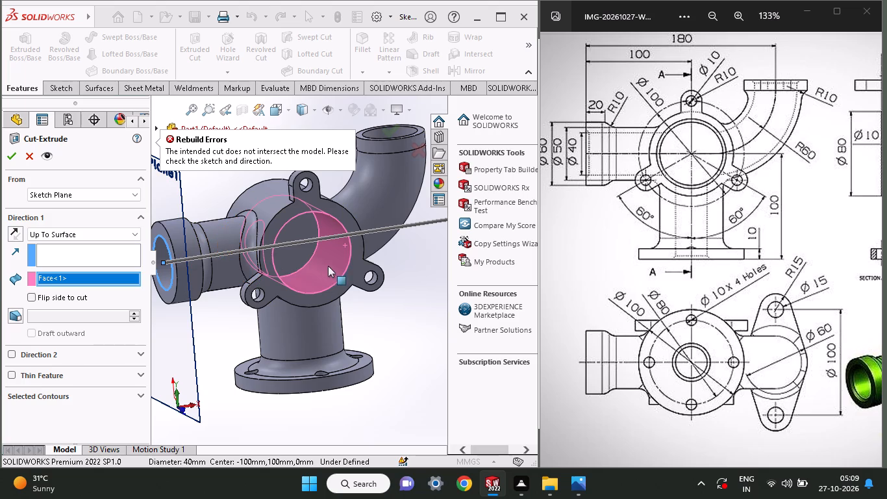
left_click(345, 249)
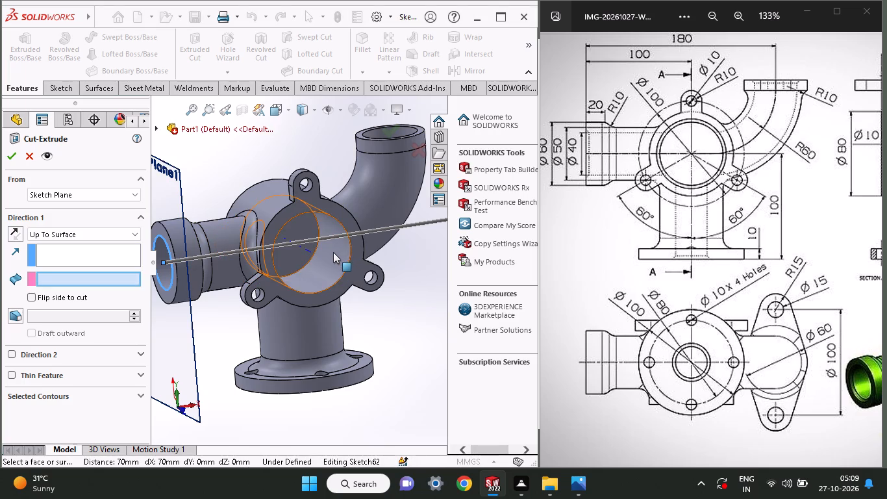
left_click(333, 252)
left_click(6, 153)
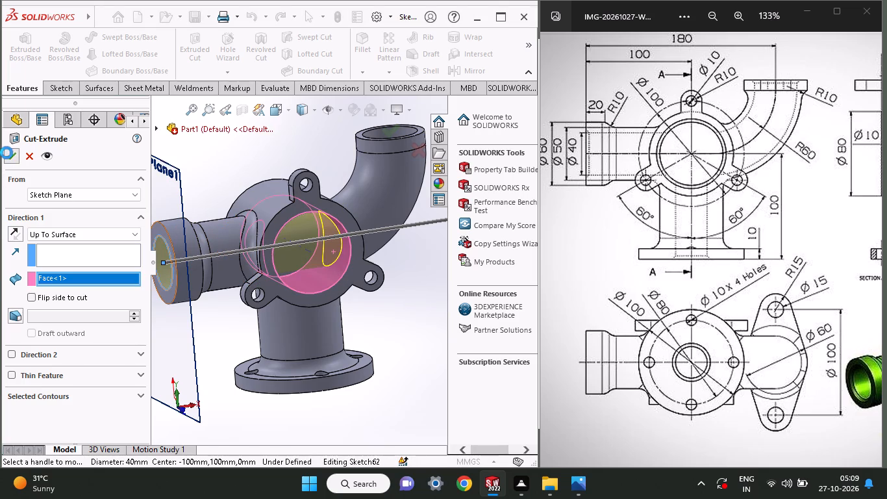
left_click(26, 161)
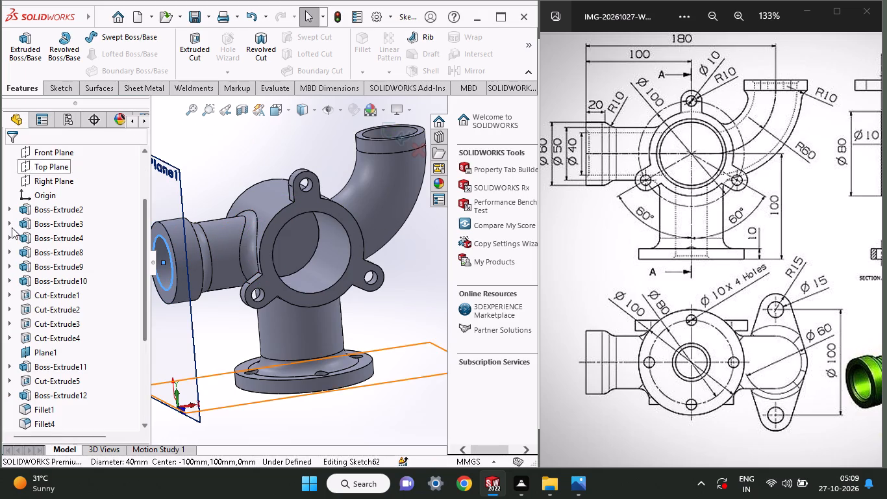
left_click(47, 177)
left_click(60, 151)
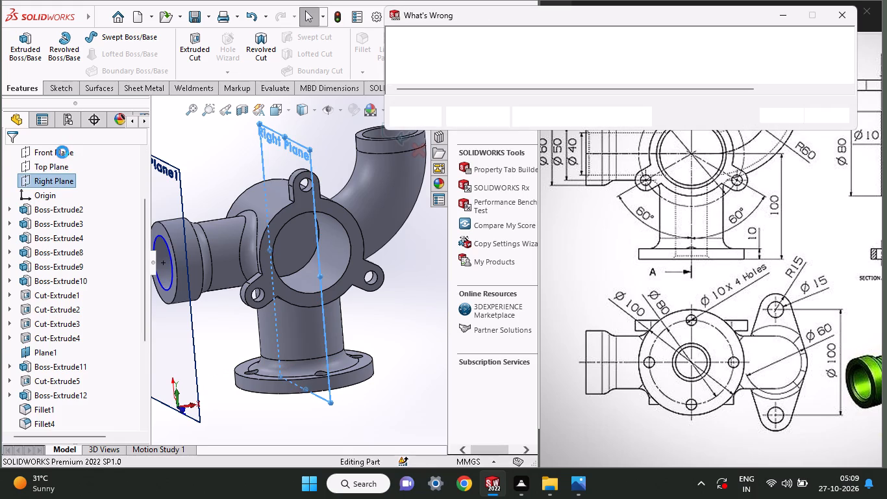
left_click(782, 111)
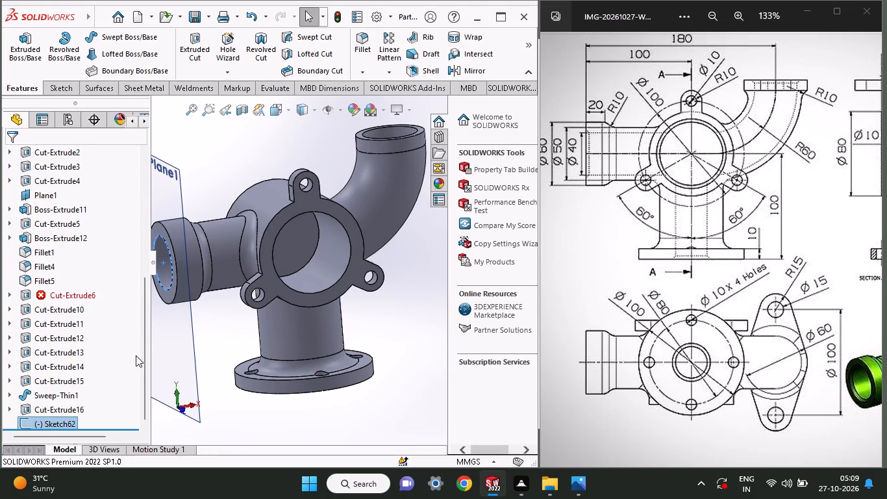
Sketch a circle about 40 mm in diameter on the Right Plane, centred on the side pipe's axis.
left_click_drag(147, 351, 152, 211)
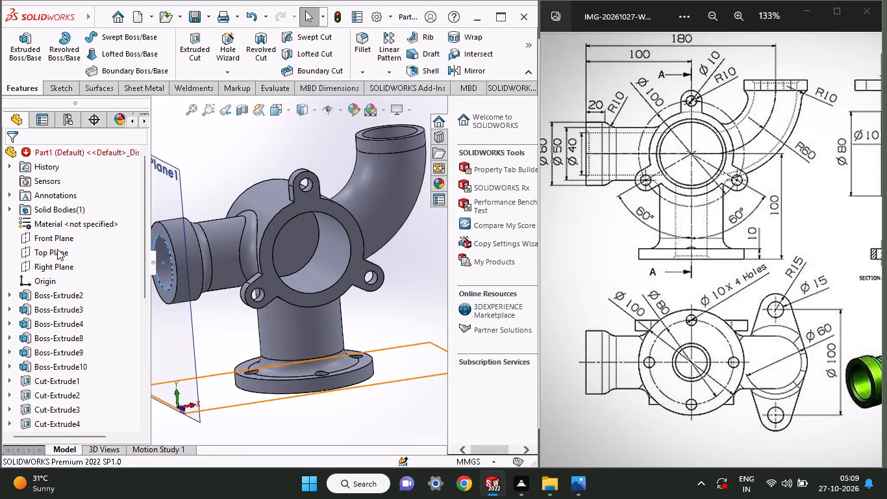
left_click(49, 269)
left_click(62, 251)
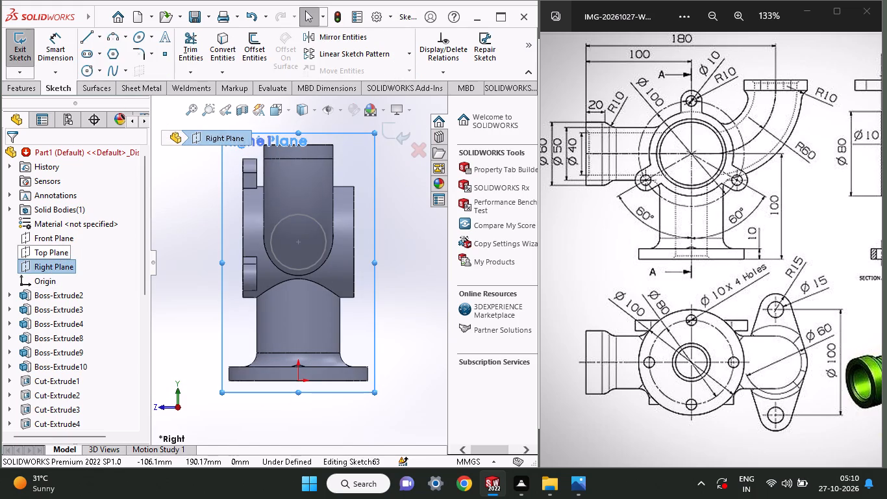
left_click(86, 70)
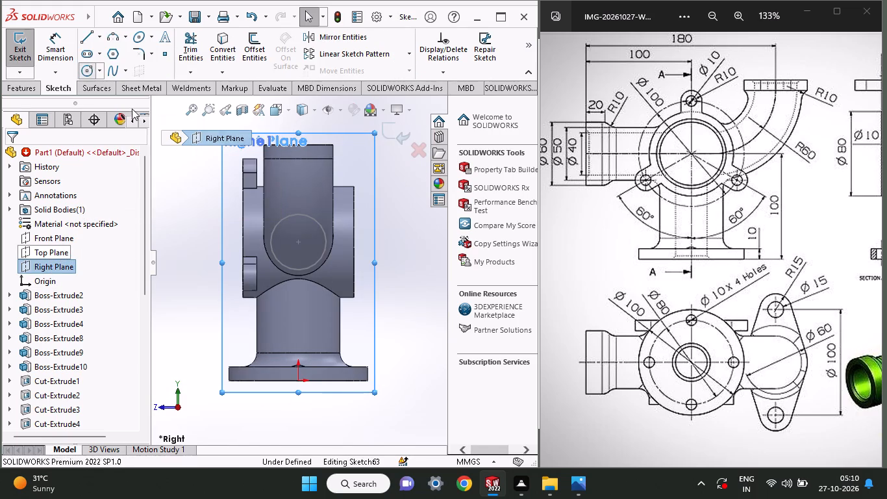
left_click(301, 243)
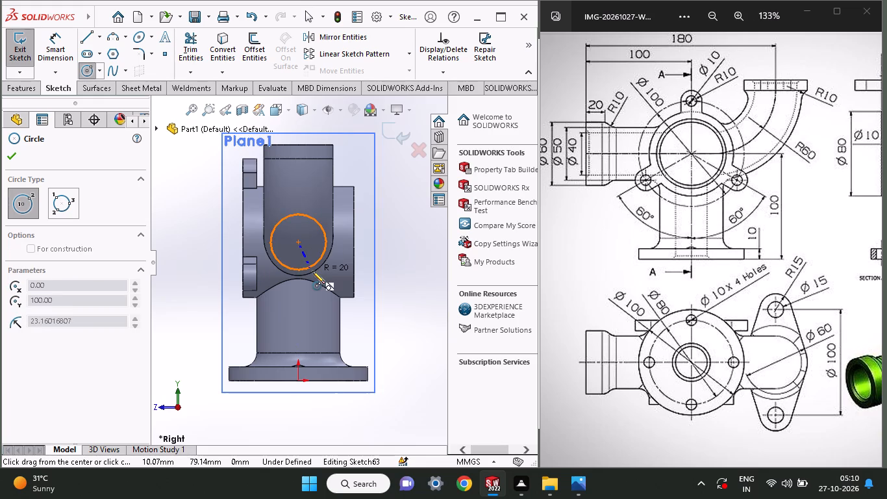
left_click(312, 266)
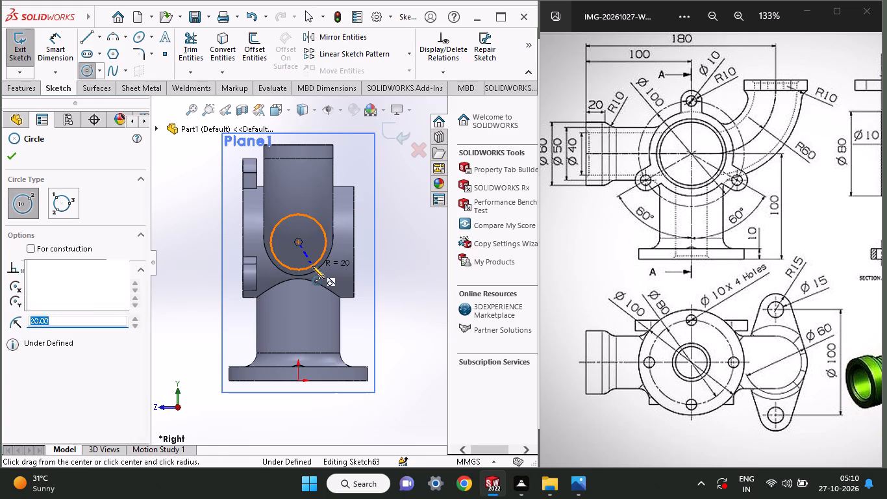
Try to cut-extrude the Right Plane circle Up To Surface to the main bore's inner face, with the direction reversed toward the curved branch.
middle_click_drag(368, 269, 298, 279)
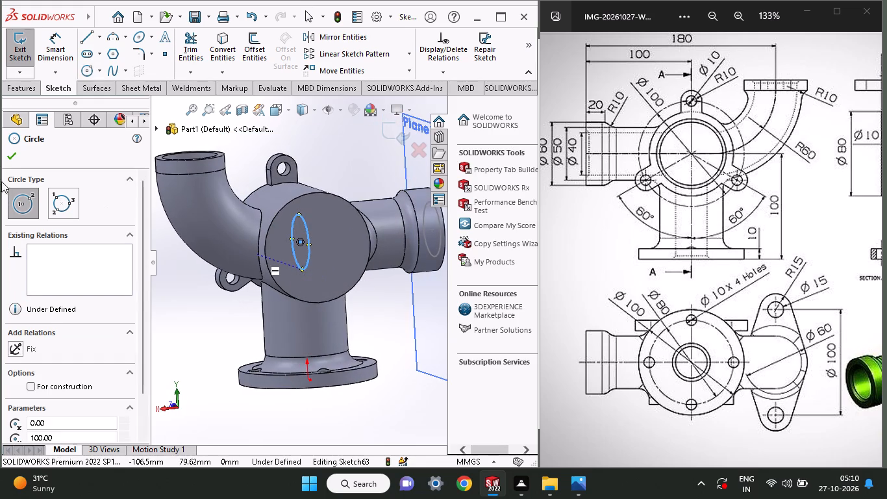
left_click(23, 85)
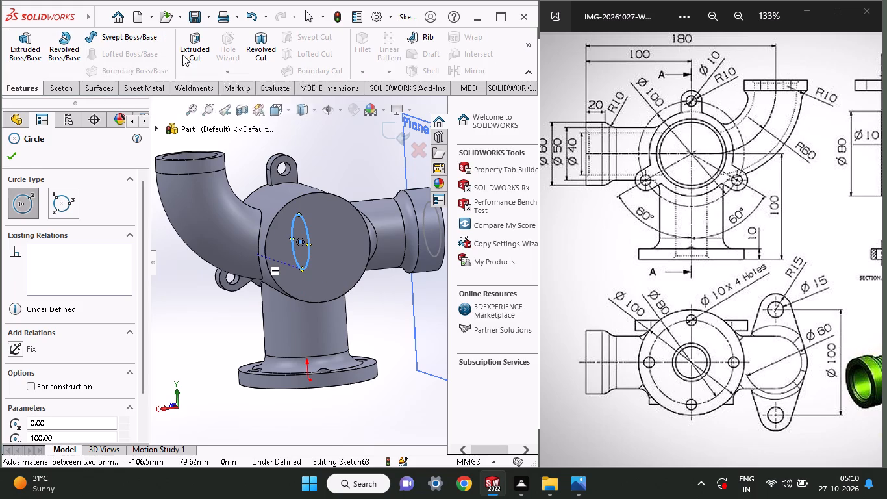
left_click(188, 54)
middle_click_drag(360, 159, 355, 159)
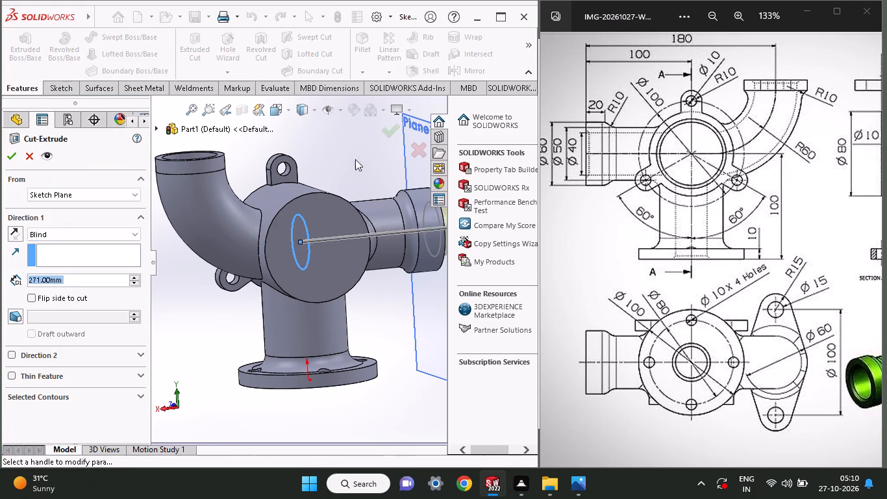
middle_click_drag(355, 159, 194, 258)
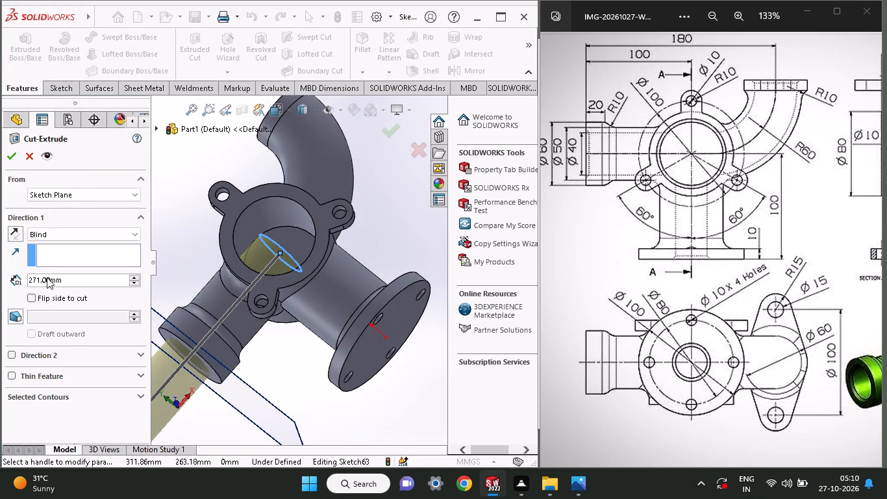
left_click(58, 229)
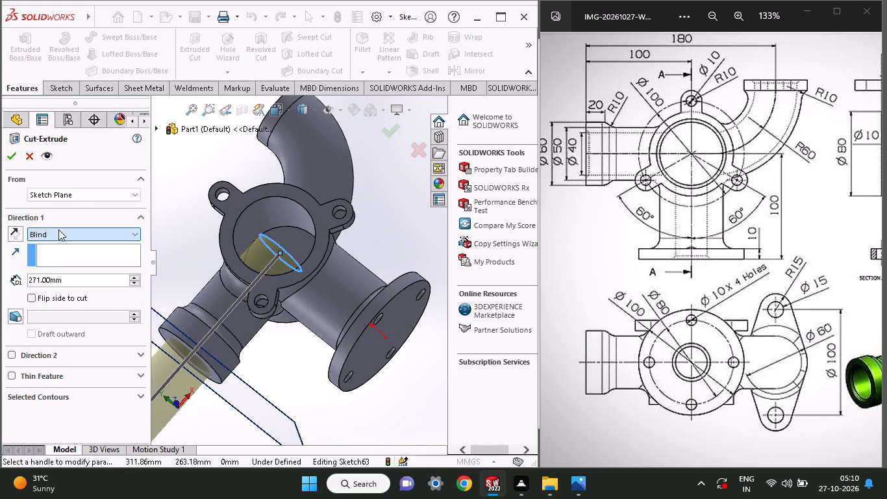
left_click(61, 288)
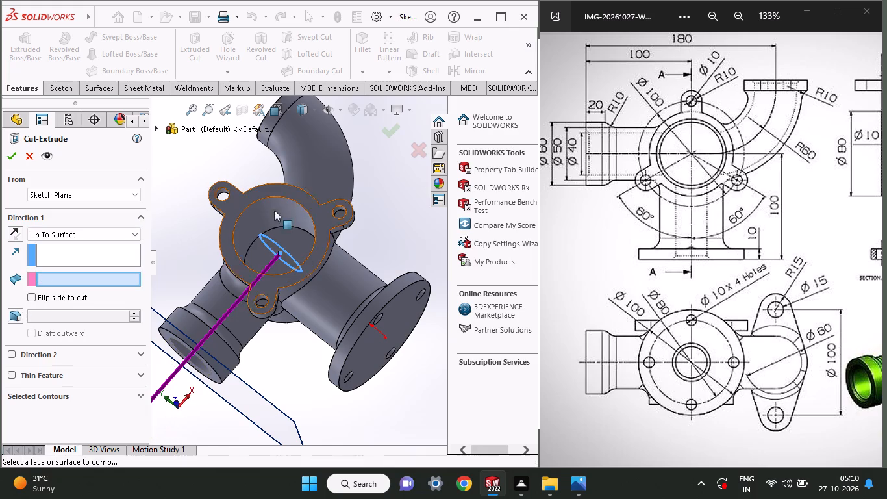
left_click(300, 205)
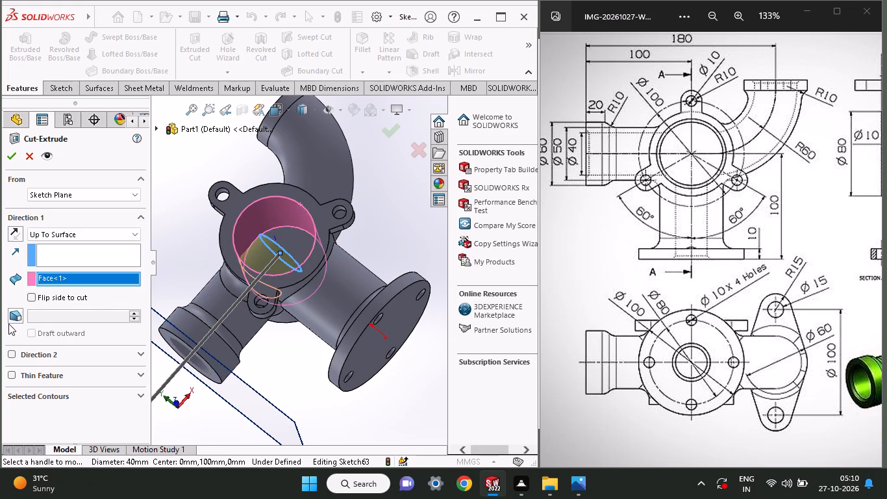
left_click(18, 233)
middle_click_drag(175, 155, 210, 164)
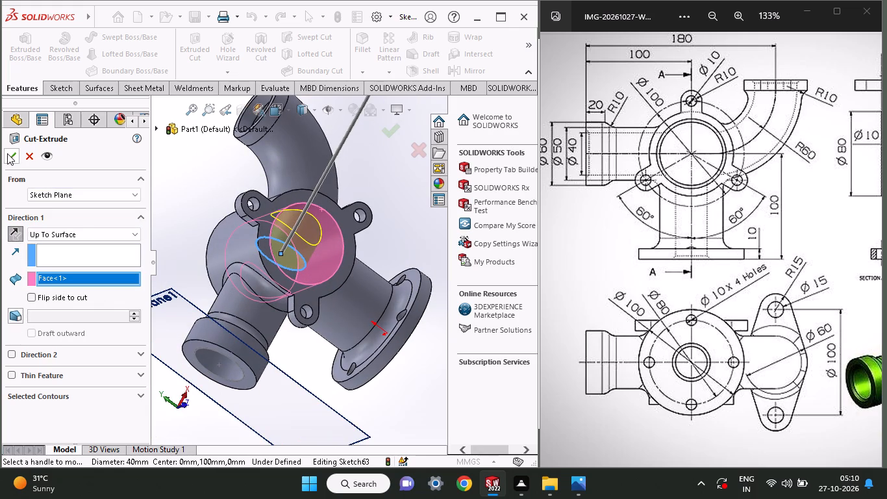
left_click(7, 153)
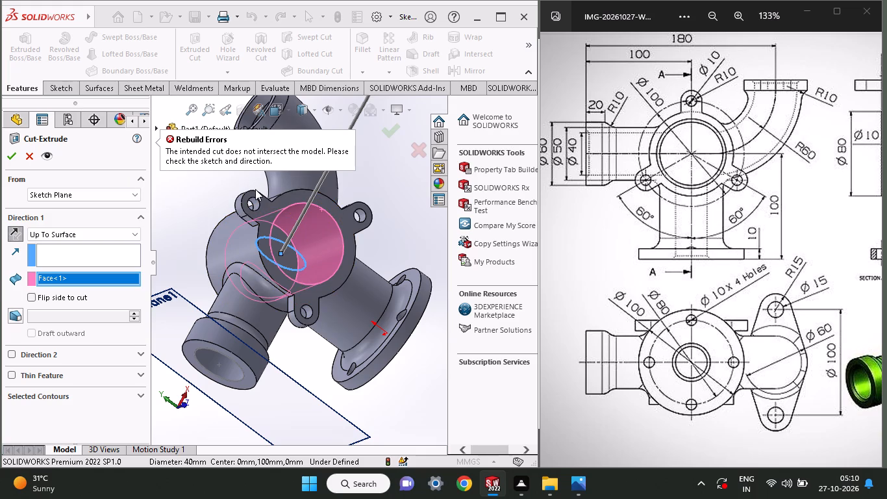
Make the cut a one-direction thin feature with a 10 mm thickness and reverse its wall direction.
left_click(14, 372)
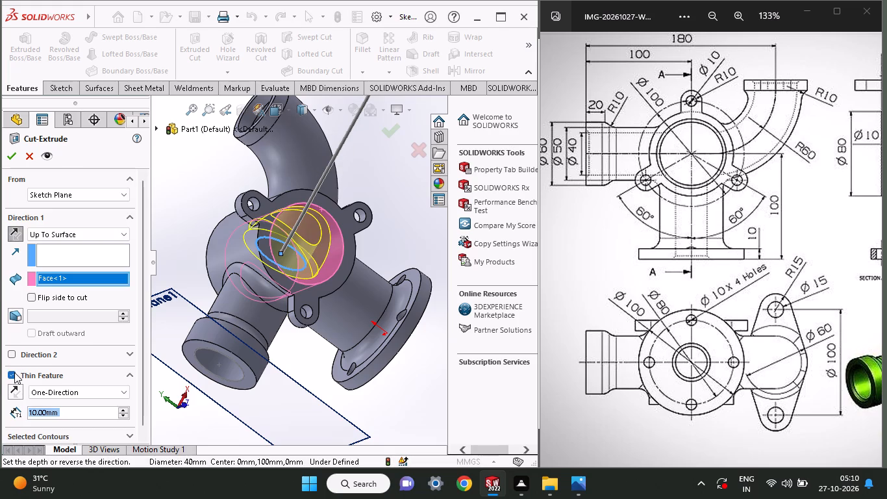
middle_click_drag(169, 216, 135, 249)
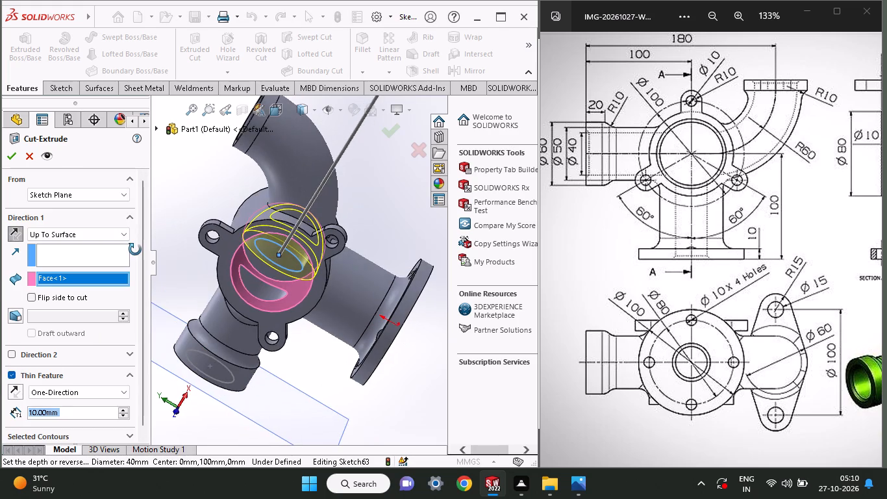
middle_click_drag(135, 249, 135, 248)
left_click(12, 393)
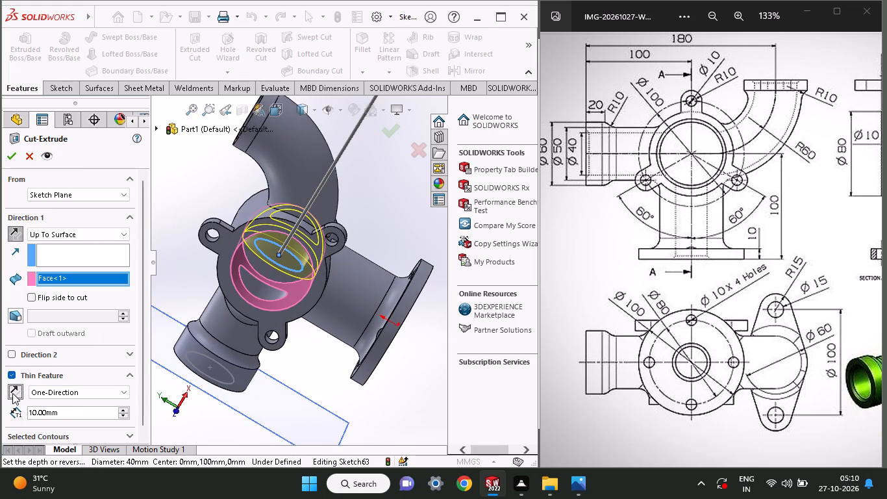
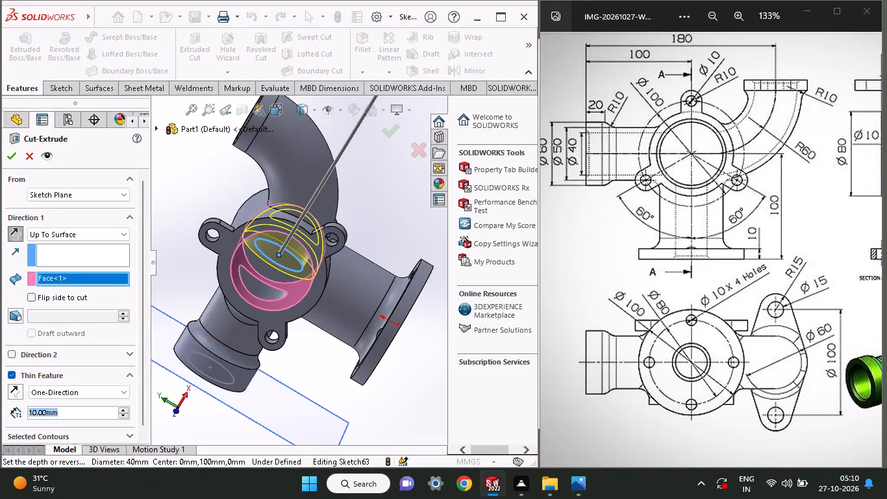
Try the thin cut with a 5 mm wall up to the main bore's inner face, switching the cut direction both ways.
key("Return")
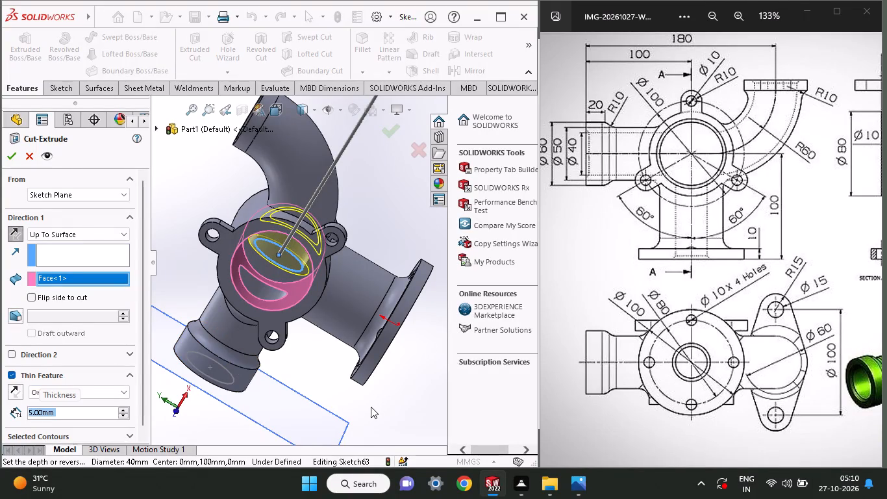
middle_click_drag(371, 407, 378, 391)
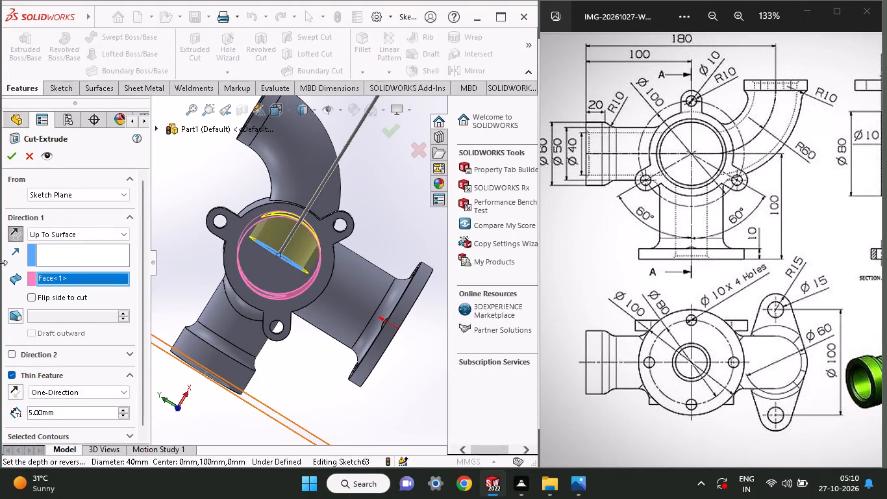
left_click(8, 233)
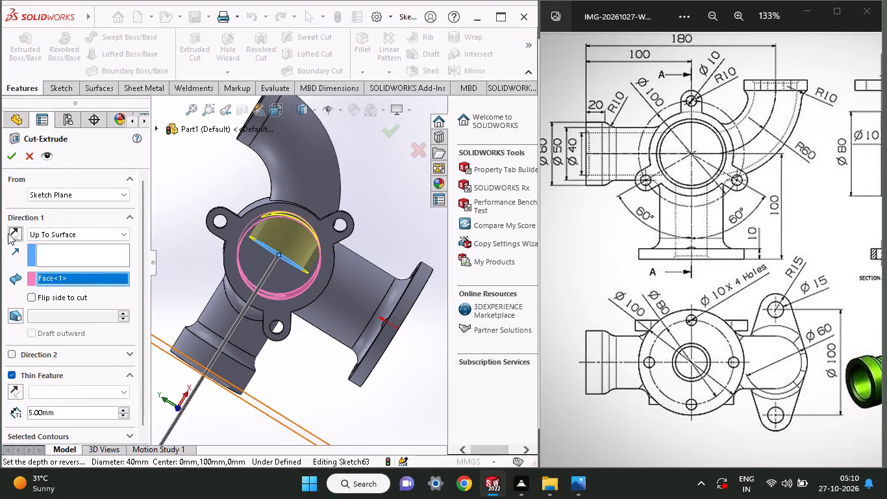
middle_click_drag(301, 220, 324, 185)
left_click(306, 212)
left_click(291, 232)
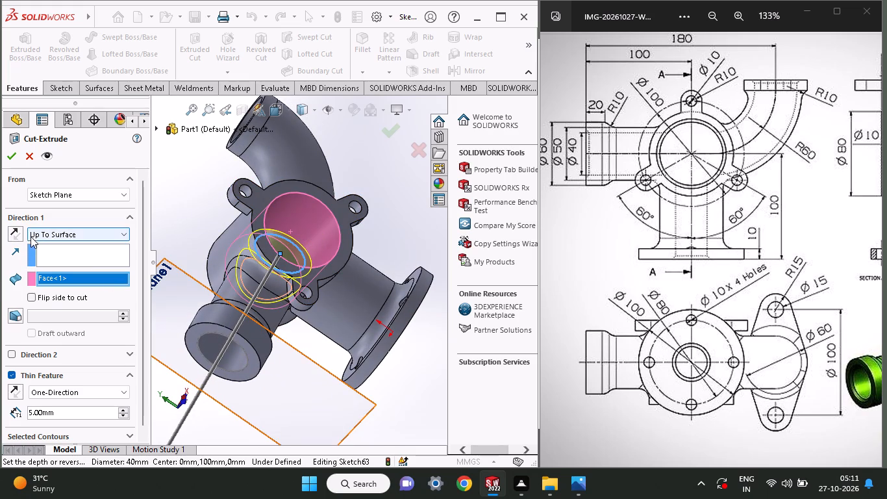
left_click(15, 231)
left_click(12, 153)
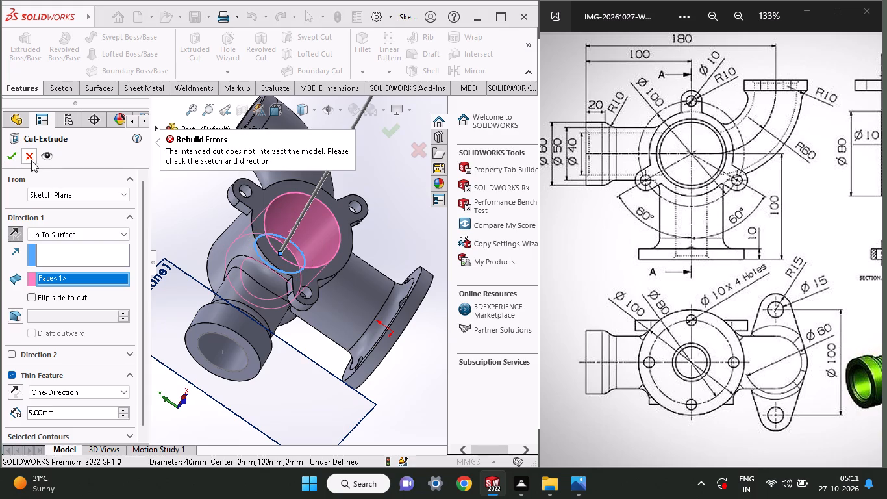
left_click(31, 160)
Exit the 40 mm circle sketch on the Right Plane, leaving it without a feature.
middle_click_drag(401, 209, 416, 314)
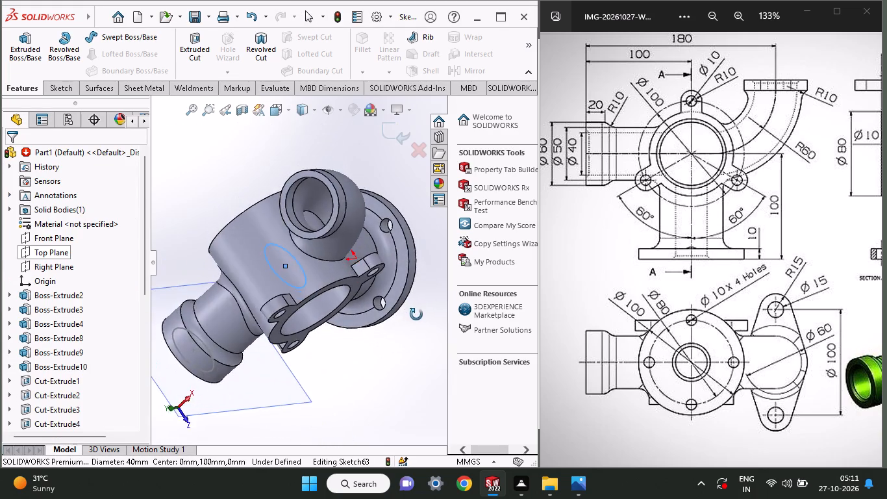
middle_click_drag(416, 314, 416, 337)
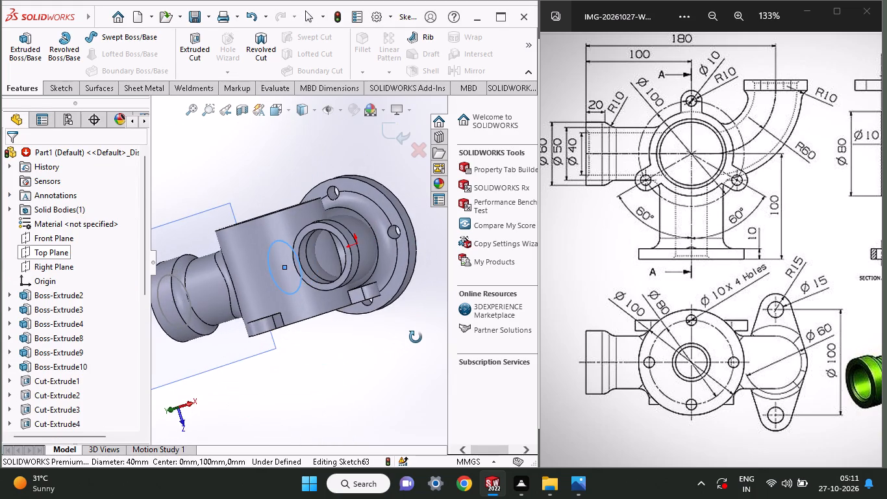
middle_click_drag(416, 337, 416, 336)
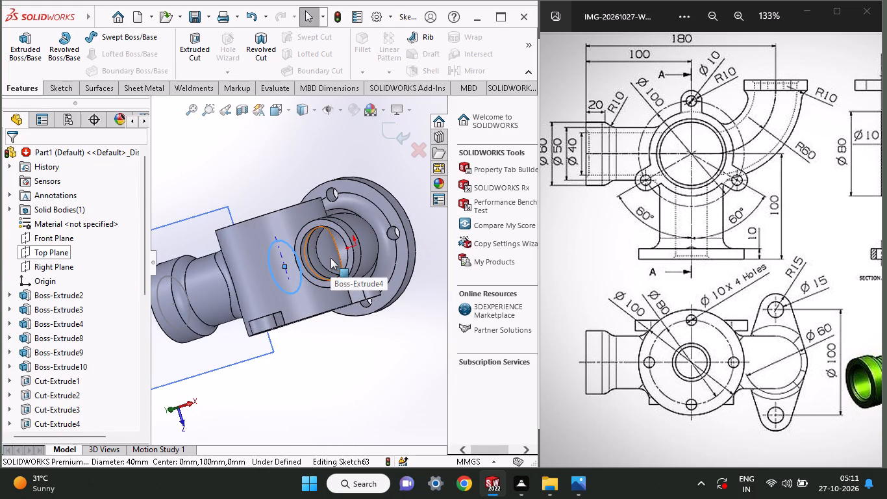
right_click(219, 177)
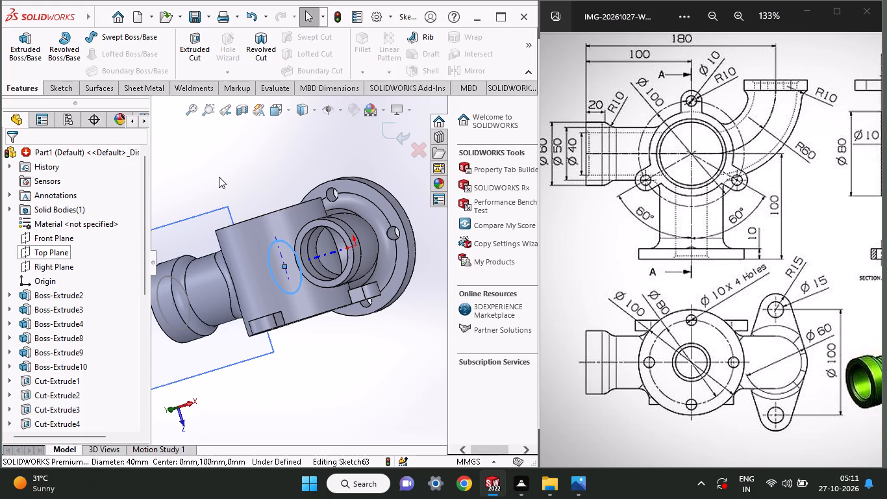
left_click(368, 151)
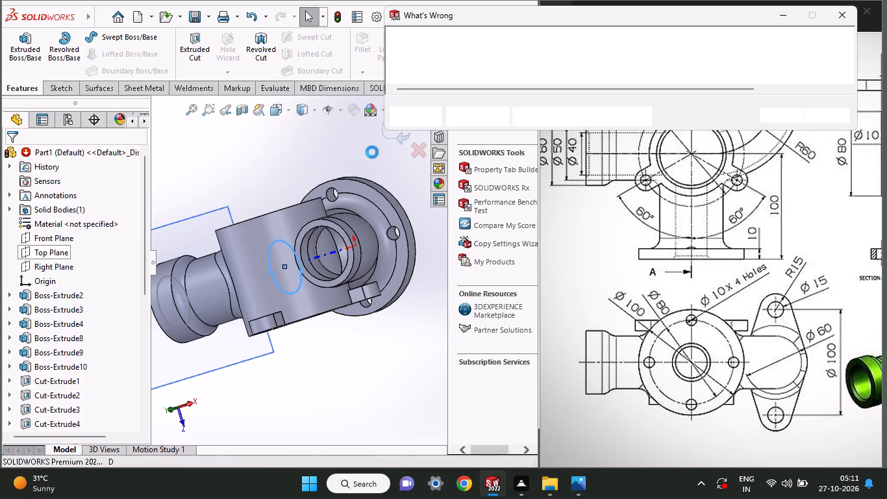
left_click(790, 119)
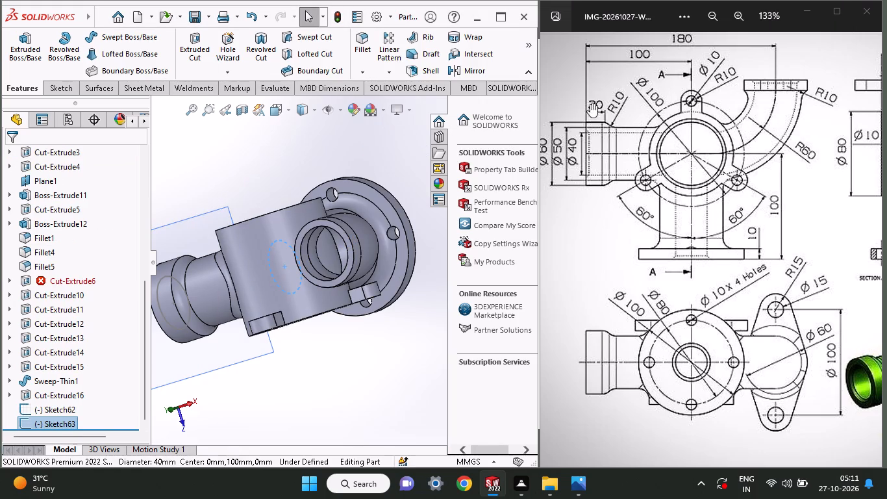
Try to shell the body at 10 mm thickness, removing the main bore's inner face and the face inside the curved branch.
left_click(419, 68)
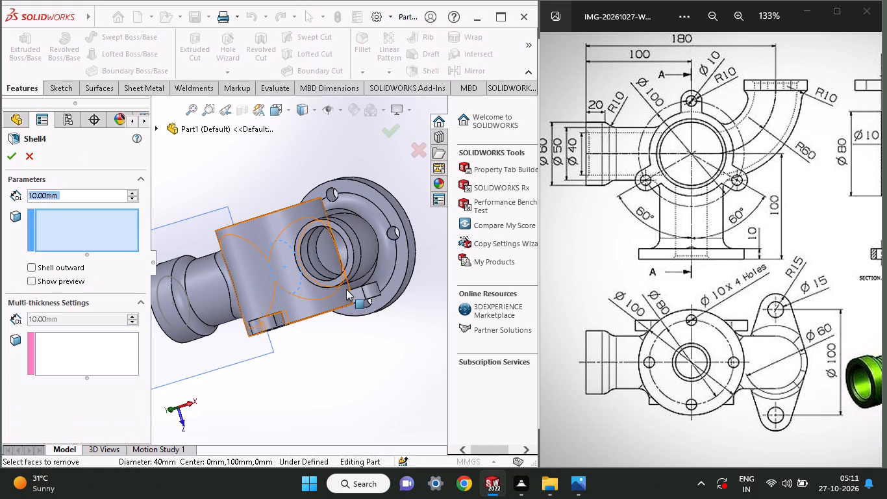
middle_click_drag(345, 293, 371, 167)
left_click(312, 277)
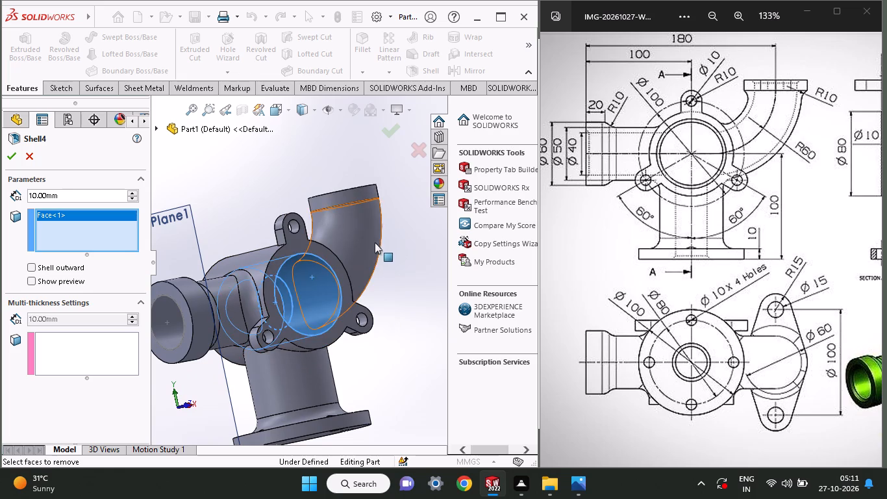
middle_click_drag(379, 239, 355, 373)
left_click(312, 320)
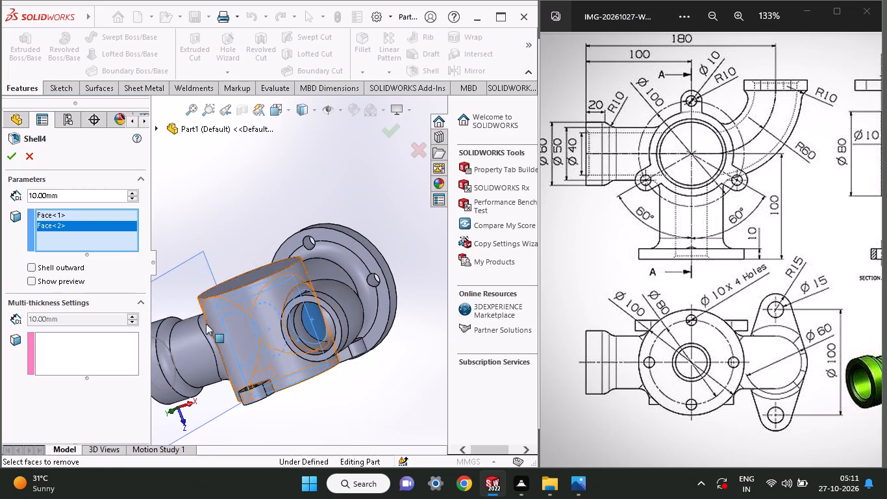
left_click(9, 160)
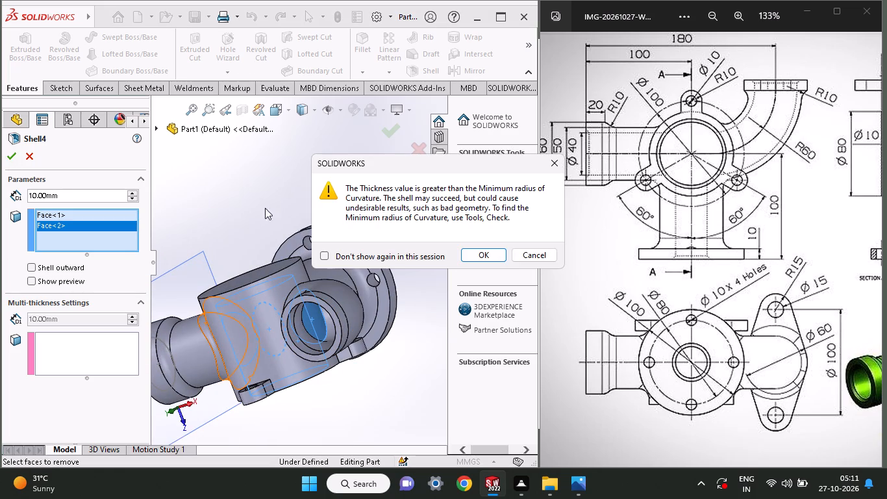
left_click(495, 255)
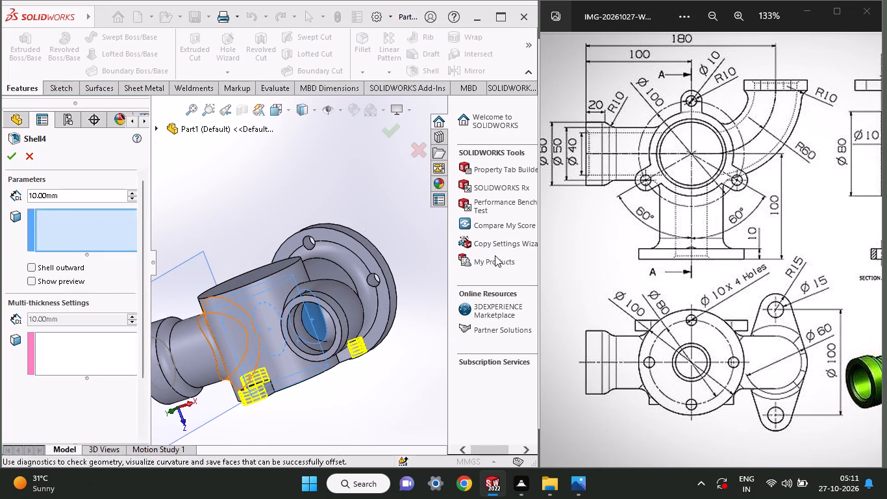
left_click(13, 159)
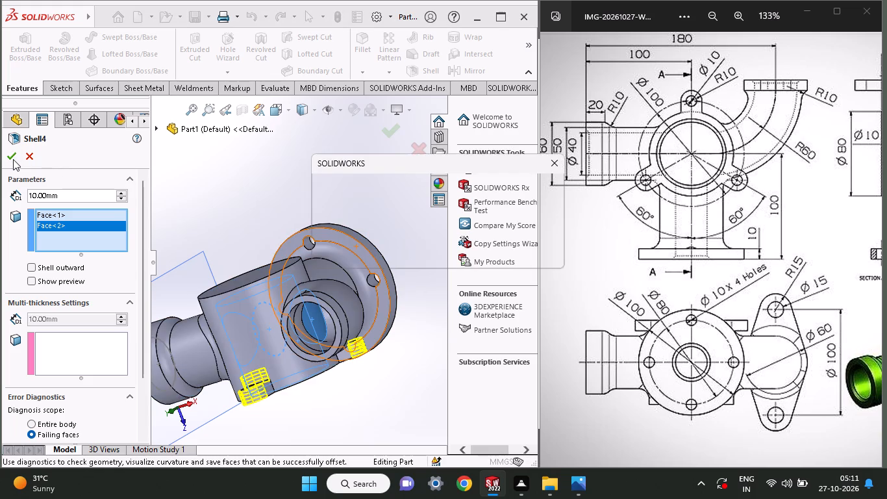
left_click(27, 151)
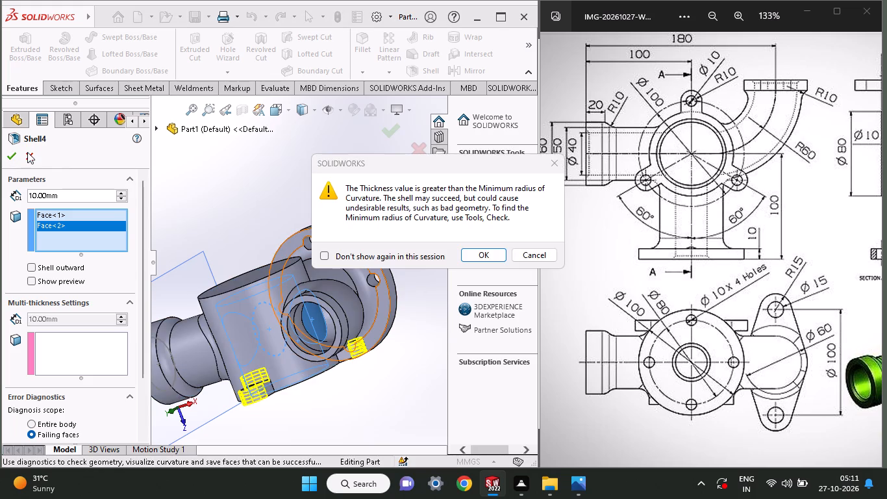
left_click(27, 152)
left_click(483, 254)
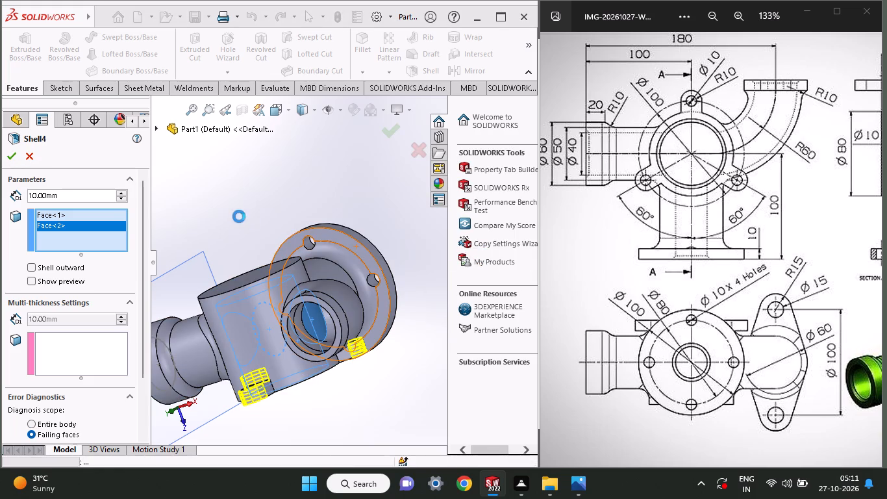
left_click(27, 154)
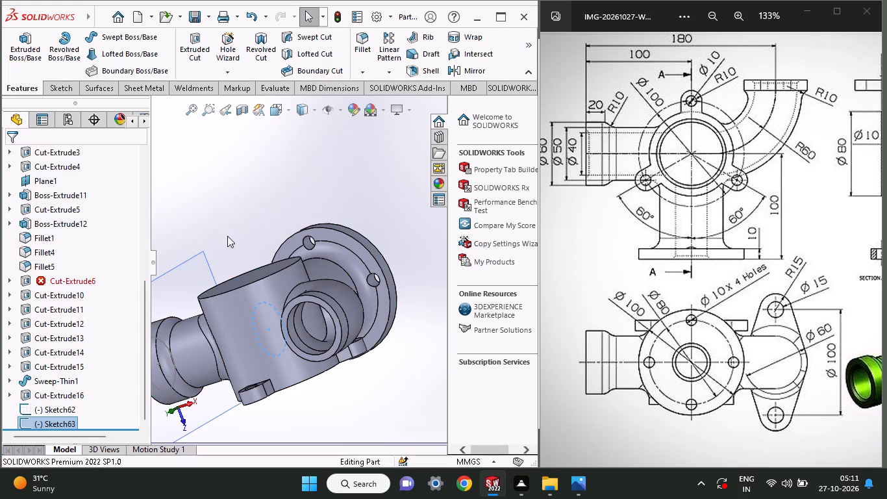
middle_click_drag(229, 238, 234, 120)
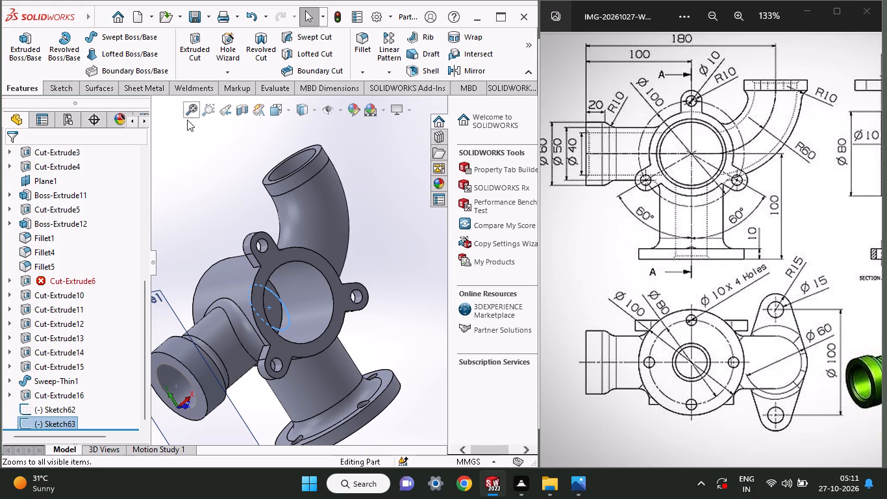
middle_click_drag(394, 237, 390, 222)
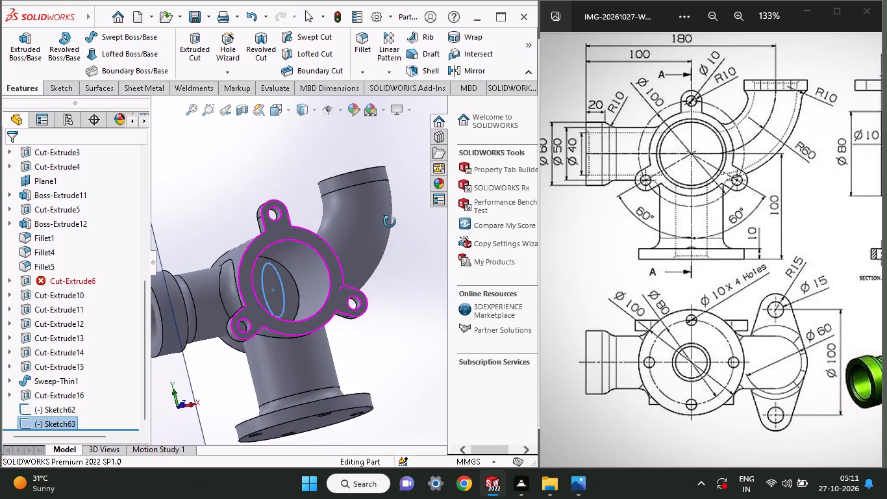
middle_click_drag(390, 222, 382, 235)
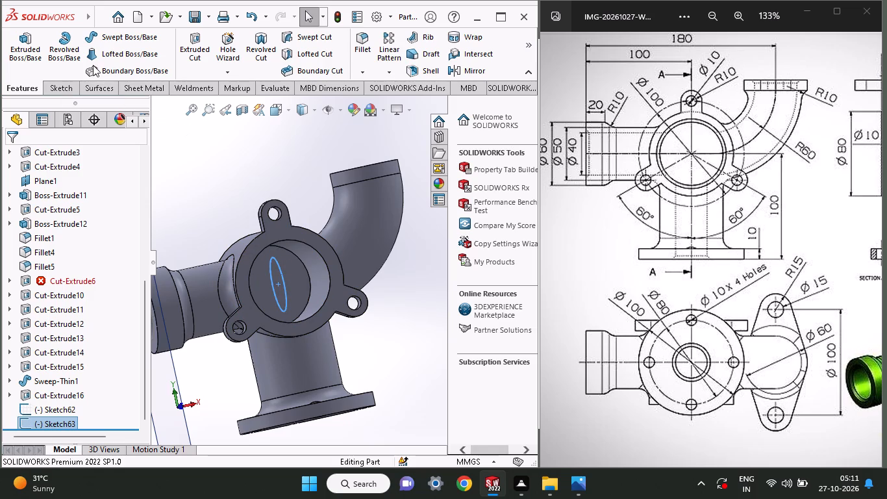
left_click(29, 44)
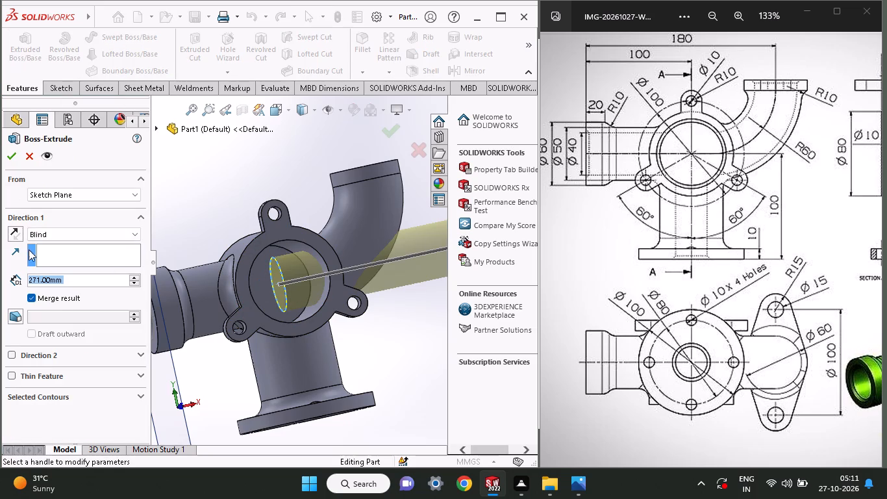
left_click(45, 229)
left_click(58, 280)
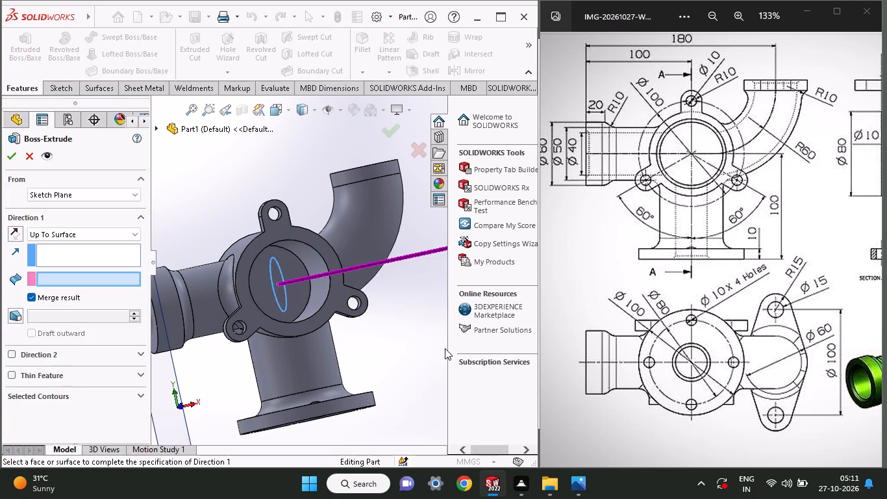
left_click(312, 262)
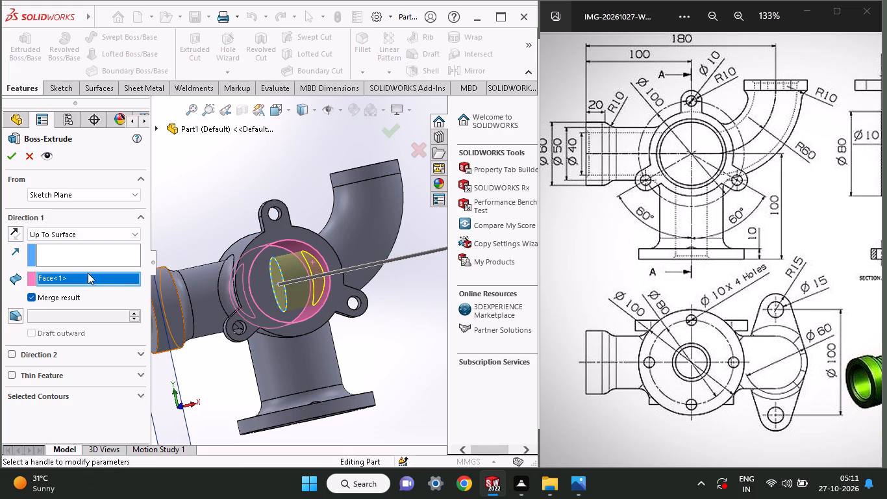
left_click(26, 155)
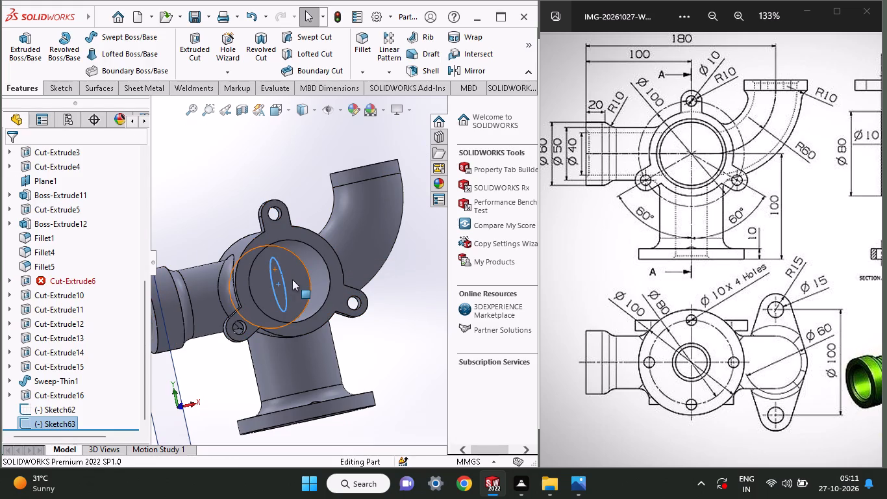
Sketch a circle on the Right Plane concentric with the 40 mm circle and dimension its diameter to 50 mm.
left_click_drag(140, 313, 156, 187)
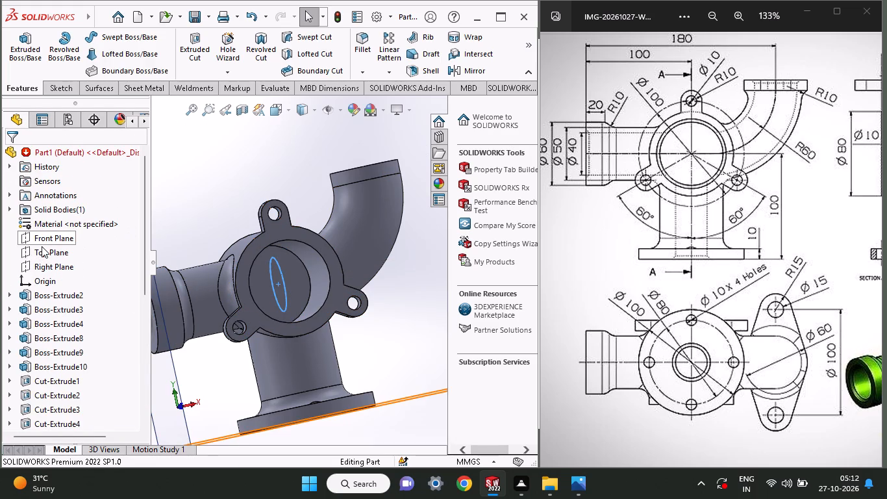
left_click(41, 262)
left_click(56, 246)
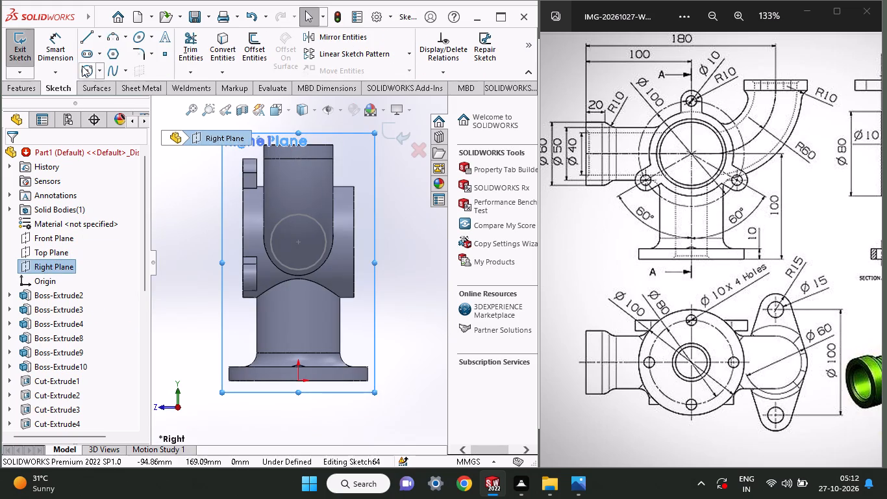
left_click(82, 66)
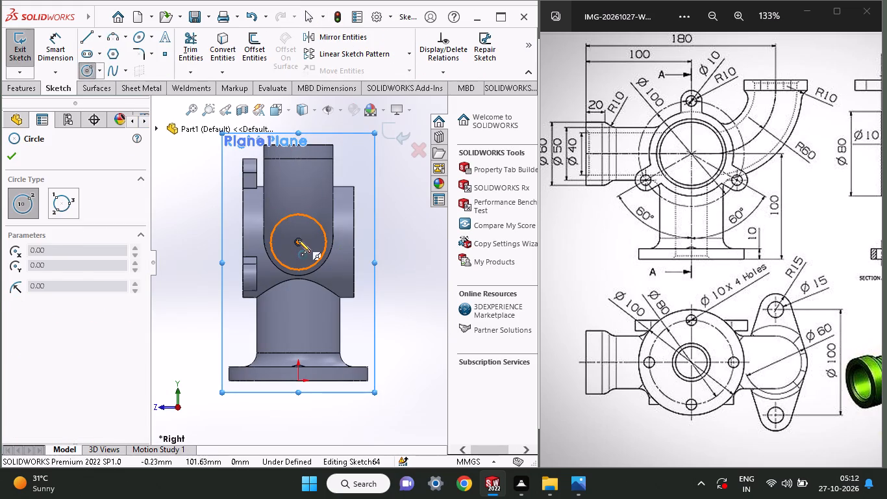
left_click(298, 240)
left_click(331, 266)
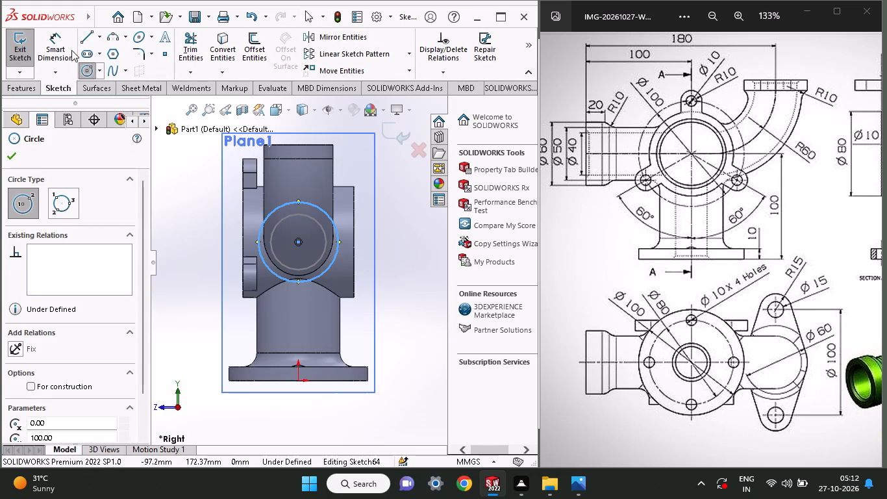
left_click(62, 44)
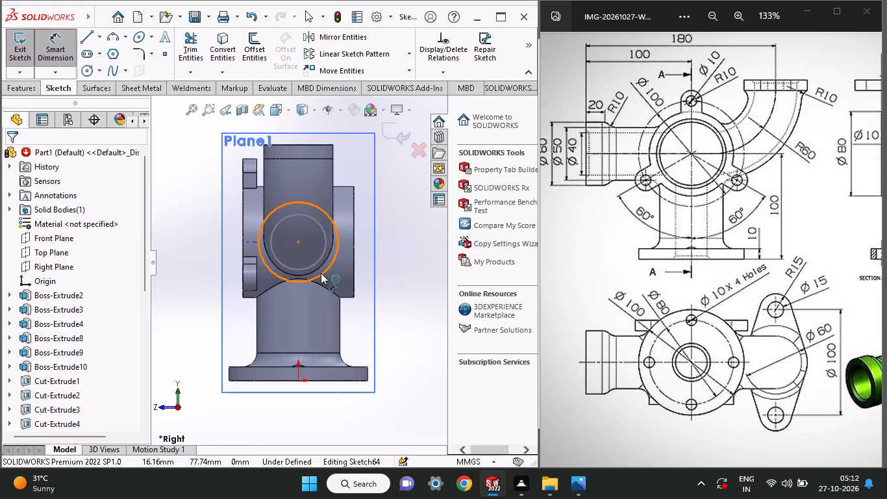
left_click(321, 273)
left_click(381, 266)
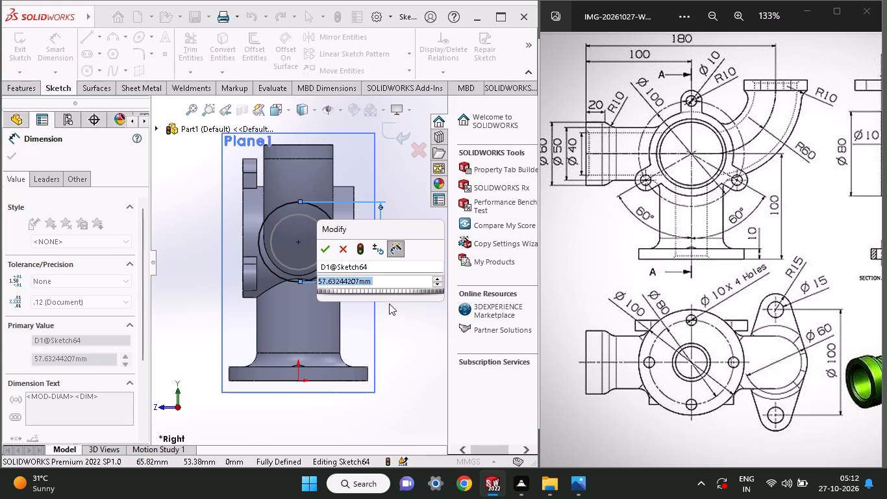
type("50")
key("Return")
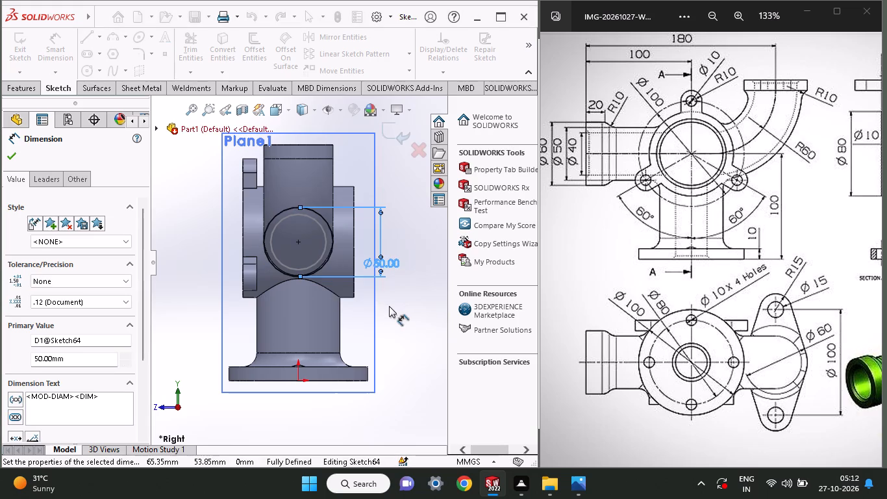
middle_click_drag(389, 306, 479, 296)
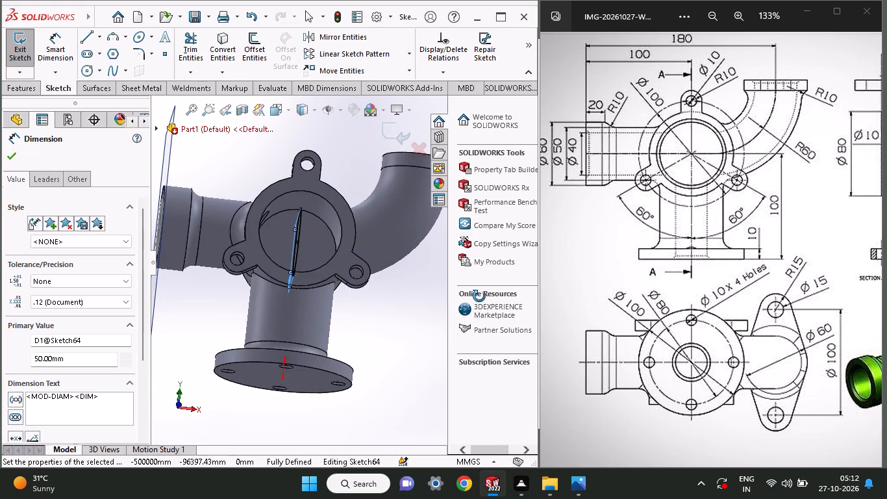
Extrude the 50 mm circle up to the main bore's inner face on the curved-branch side, merging the result.
middle_click_drag(479, 296, 475, 306)
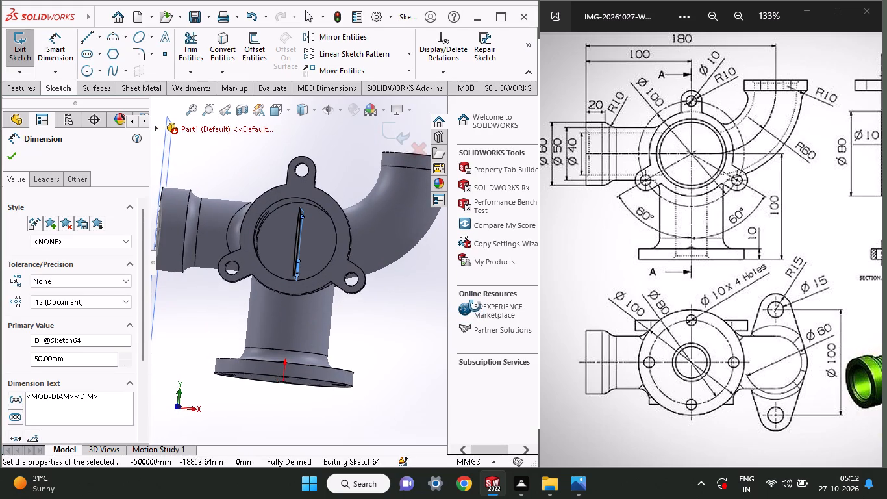
middle_click_drag(475, 306, 475, 310)
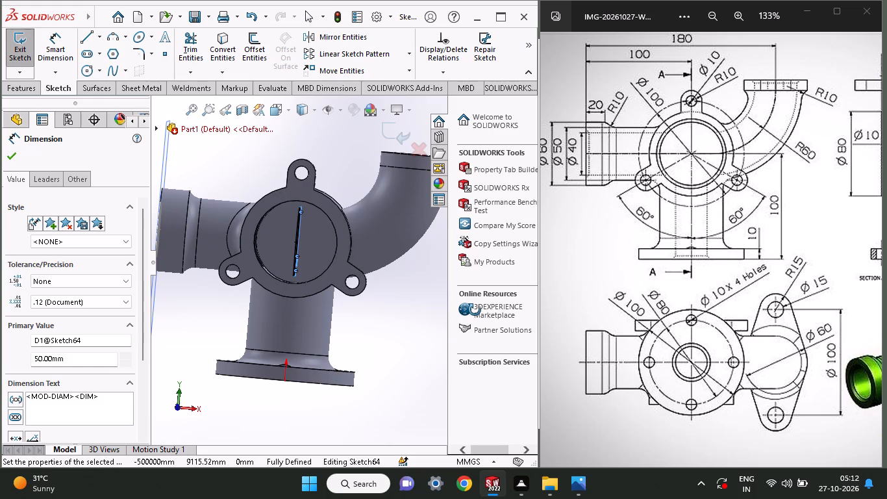
middle_click_drag(475, 310, 476, 316)
left_click(22, 91)
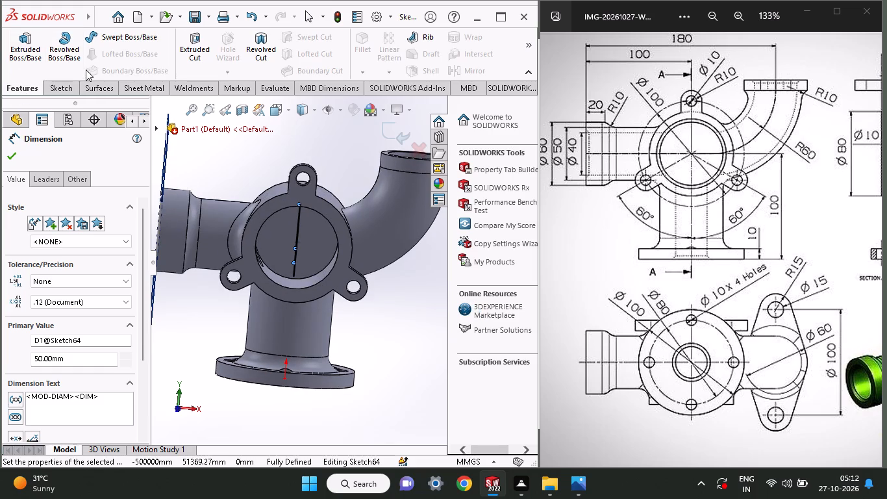
left_click(22, 53)
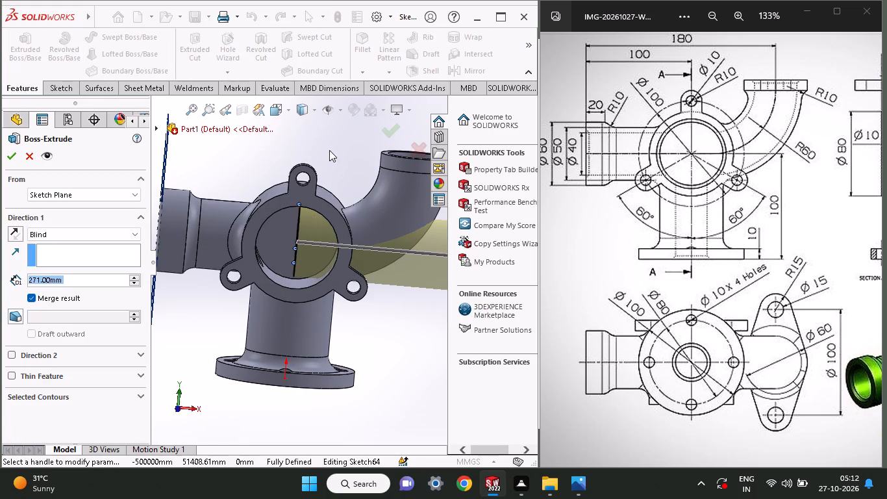
middle_click_drag(329, 150, 367, 155)
left_click(61, 235)
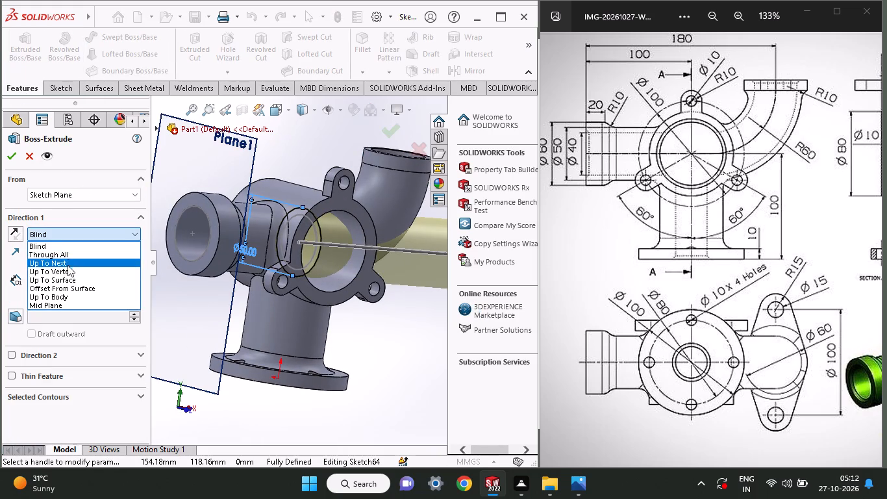
left_click(68, 281)
left_click(330, 265)
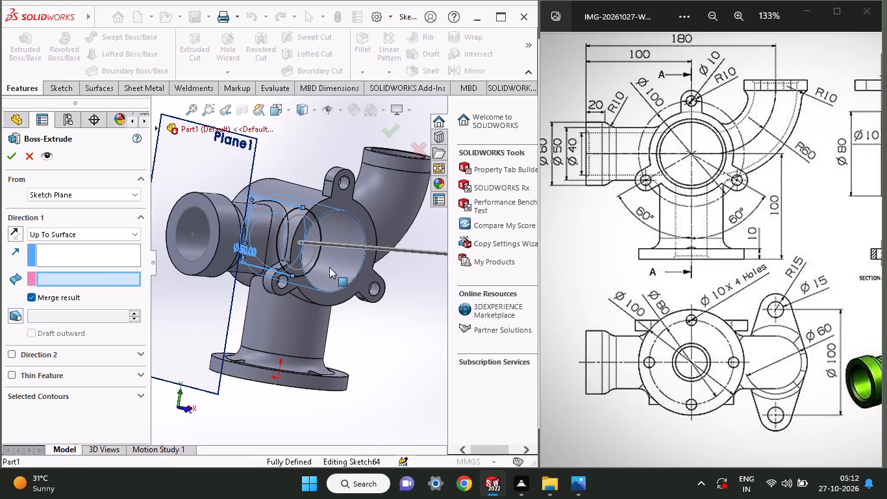
left_click(6, 158)
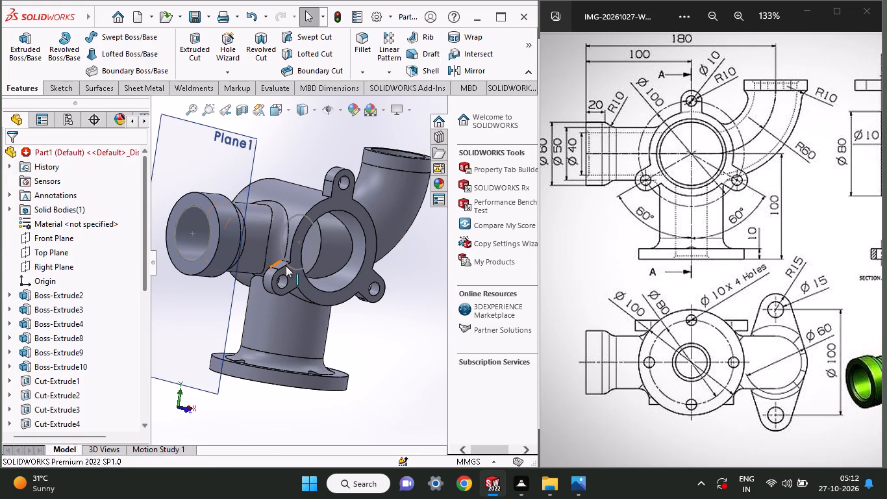
Sketch a circle centred on the flat end face of the new boss inside the main bore and dimension its diameter to 40 mm.
middle_click_drag(314, 266, 300, 259)
left_click(301, 251)
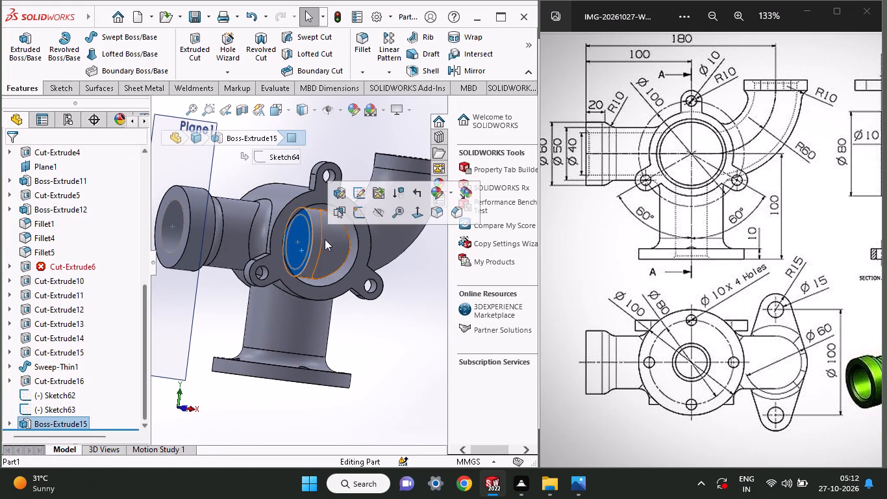
left_click(358, 220)
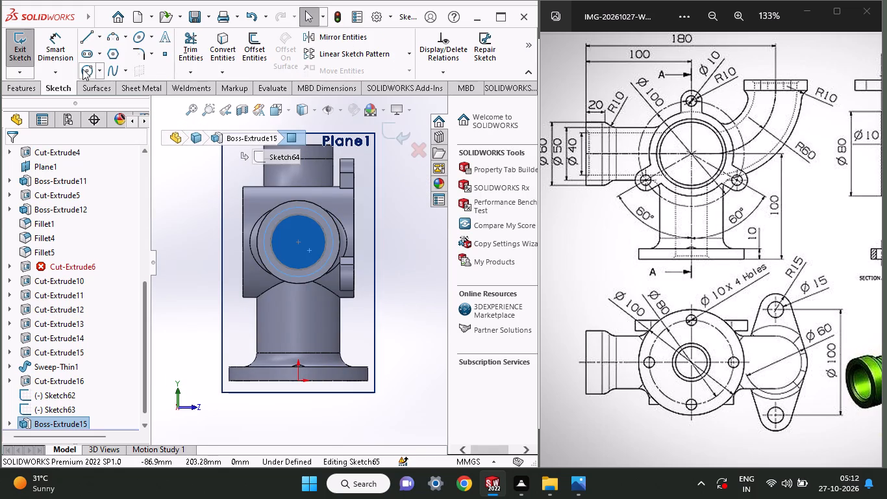
left_click(82, 69)
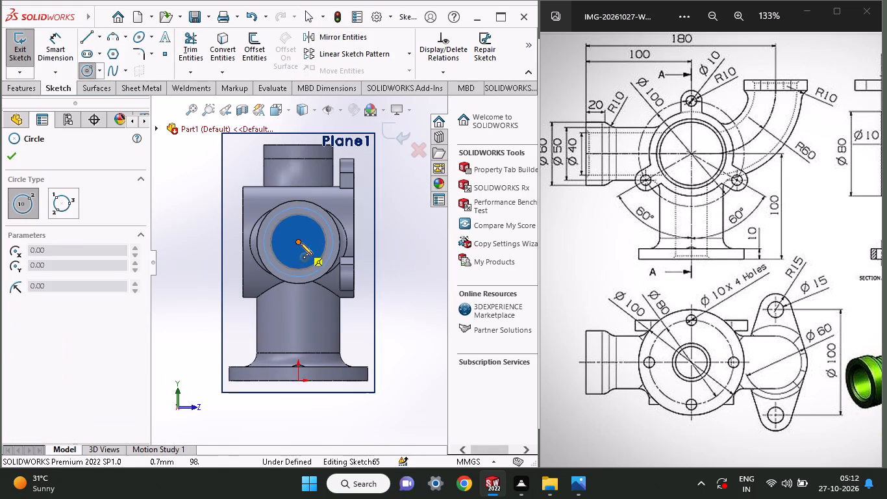
left_click(301, 240)
left_click(306, 255)
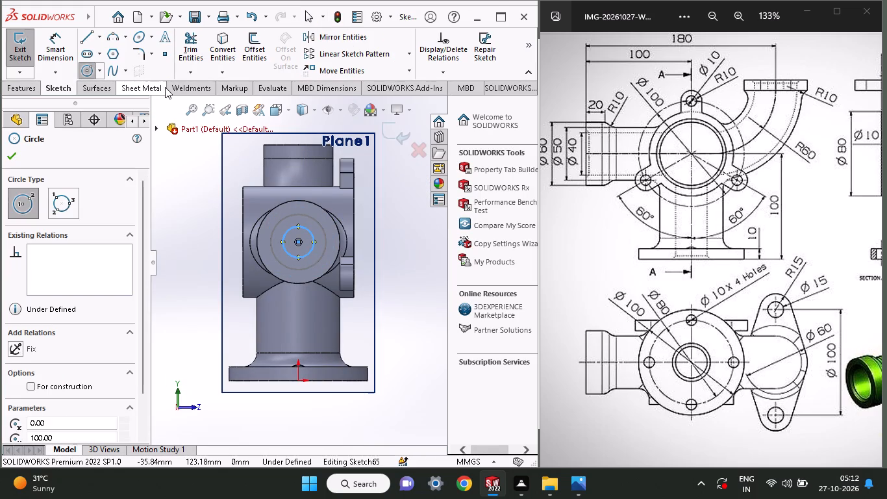
left_click(69, 57)
left_click(306, 257)
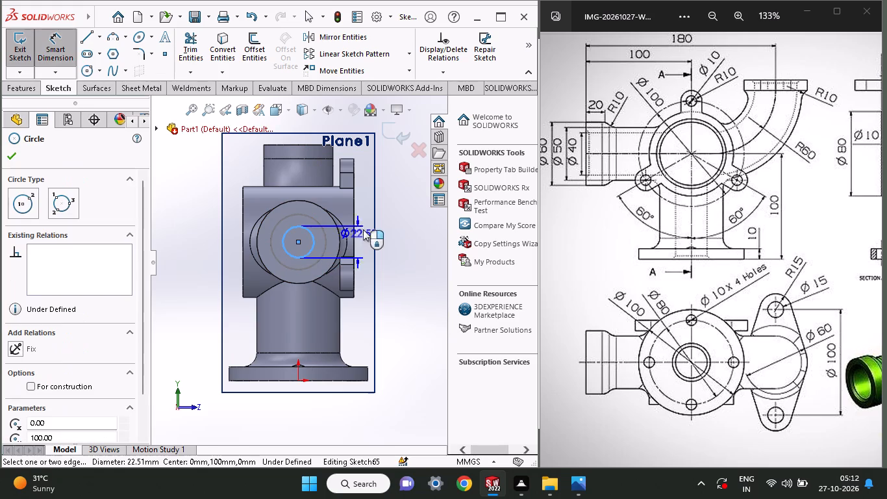
left_click_drag(382, 239, 382, 254)
type("40")
key("Return")
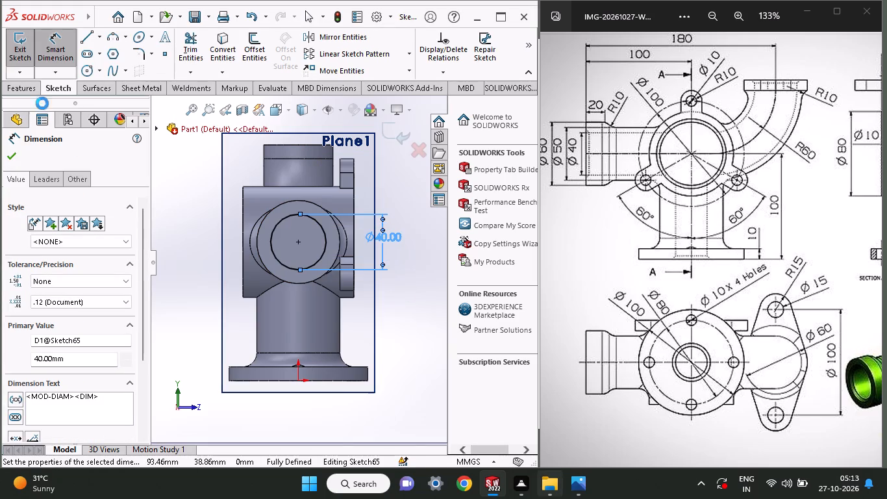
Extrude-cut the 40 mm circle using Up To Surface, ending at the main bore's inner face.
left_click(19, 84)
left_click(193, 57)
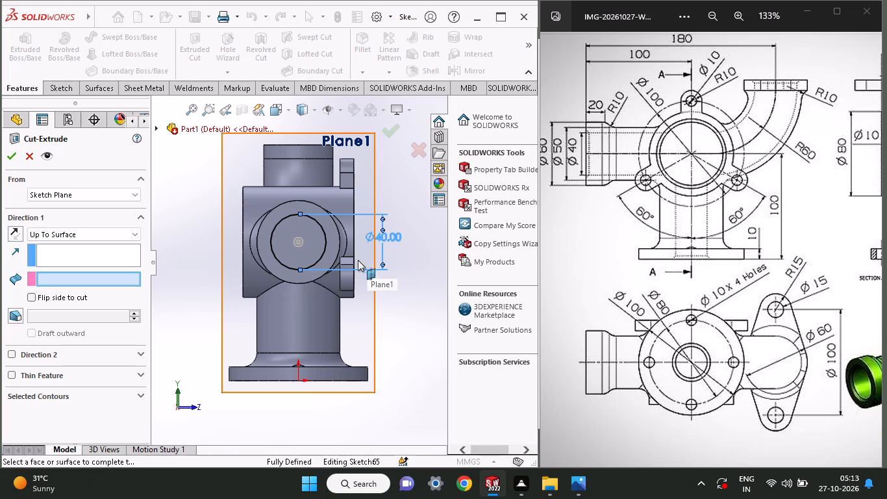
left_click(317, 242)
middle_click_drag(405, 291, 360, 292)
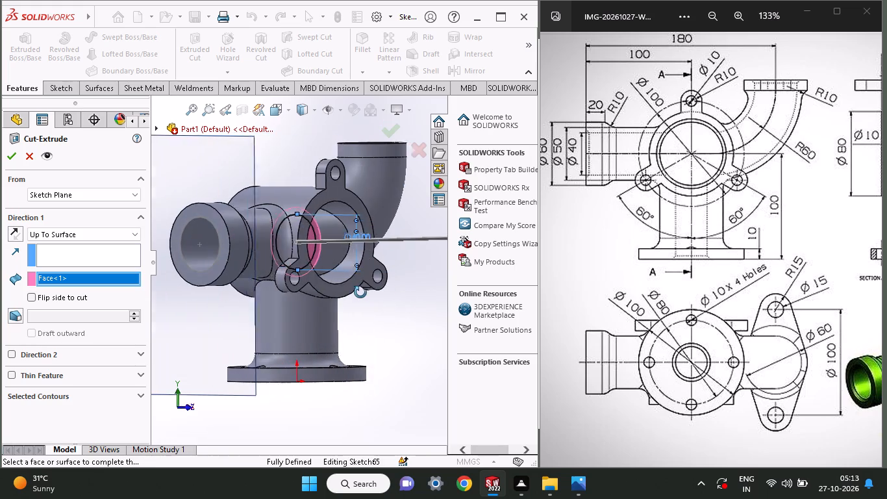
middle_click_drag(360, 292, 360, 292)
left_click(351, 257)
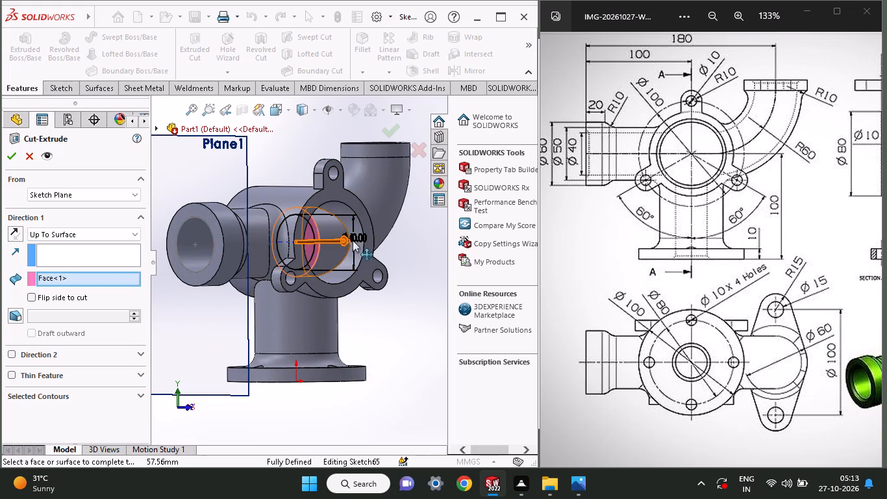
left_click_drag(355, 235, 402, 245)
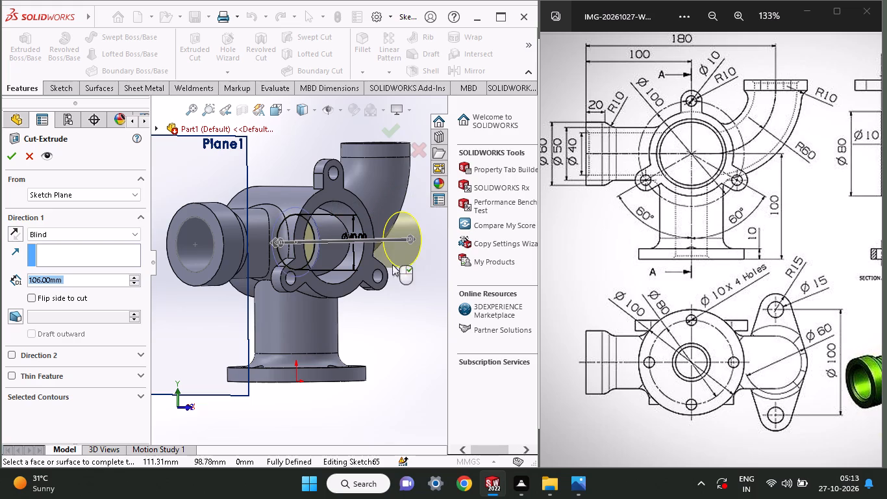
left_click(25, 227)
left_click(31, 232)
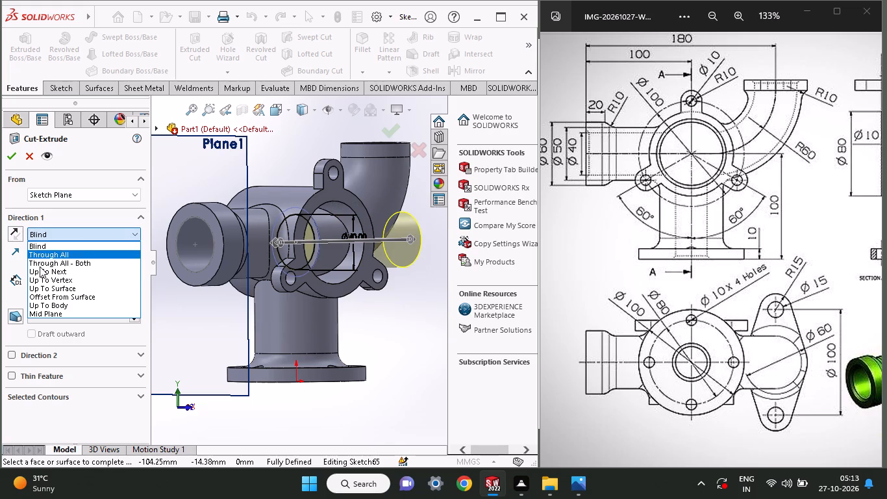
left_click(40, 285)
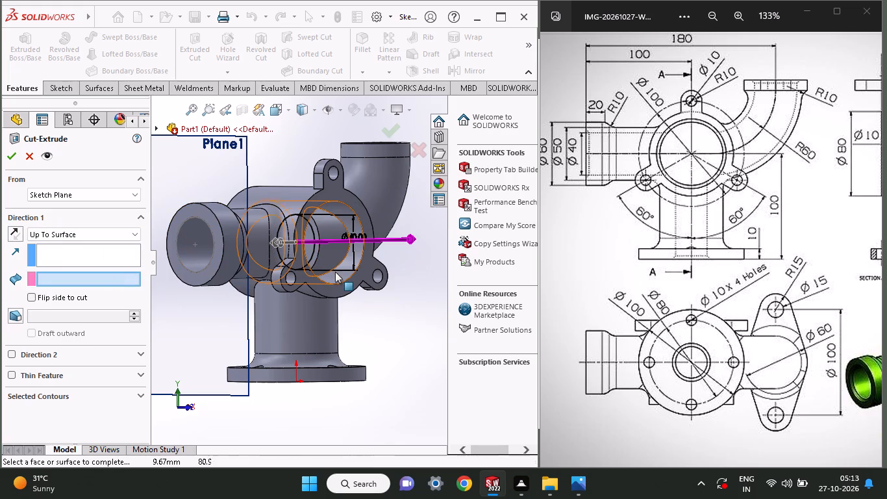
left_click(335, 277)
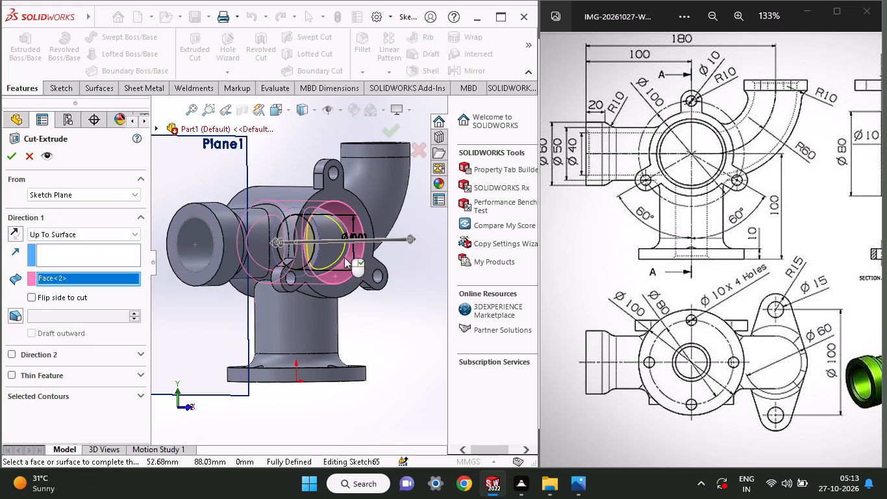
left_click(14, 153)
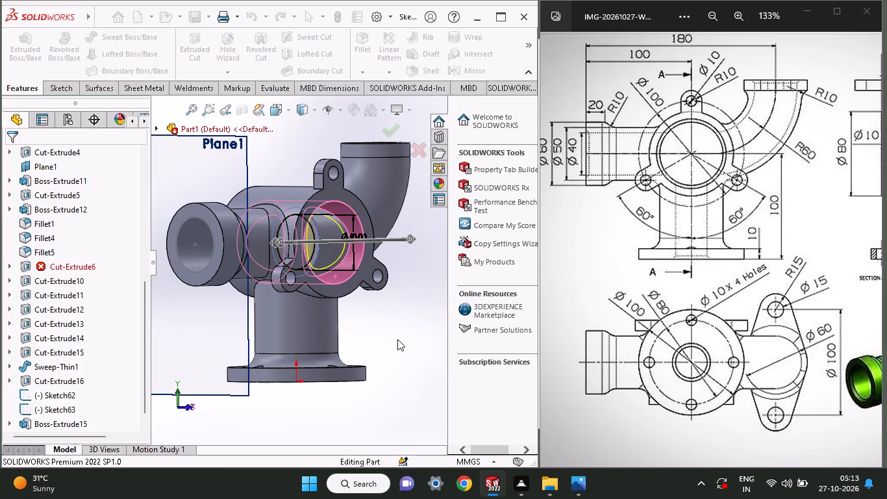
Examine the main bore, side pipe and curved branch from several angles to check the 40 mm cut.
middle_click_drag(395, 333, 311, 435)
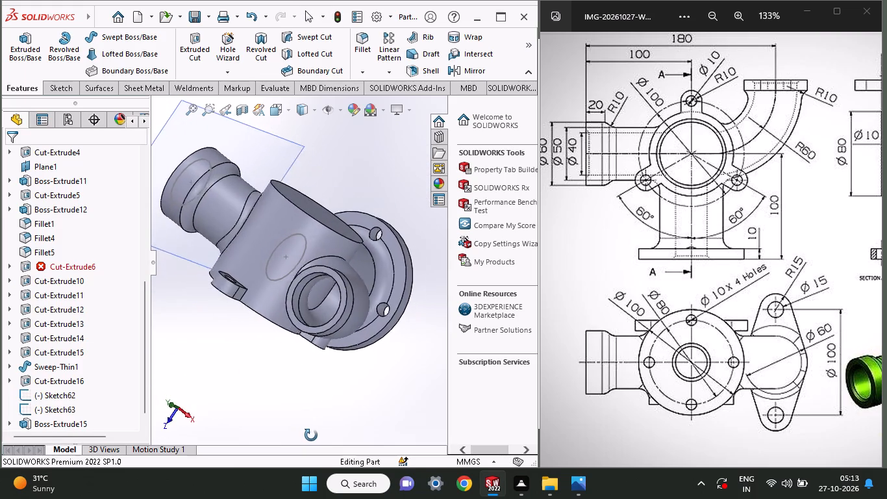
middle_click_drag(311, 435, 442, 402)
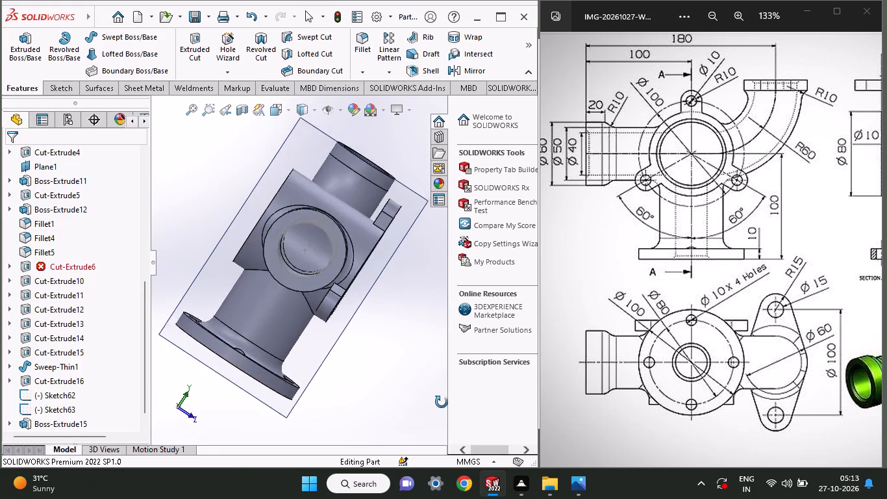
middle_click_drag(442, 402, 371, 365)
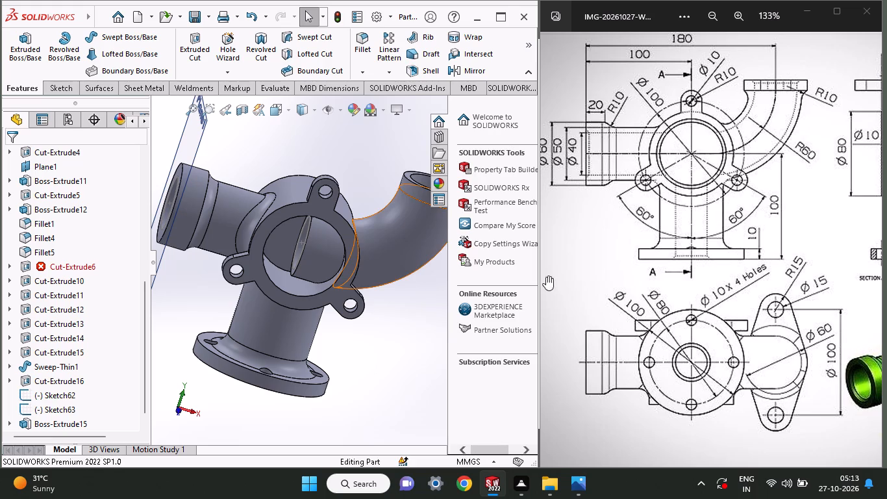
middle_click_drag(381, 310, 350, 407)
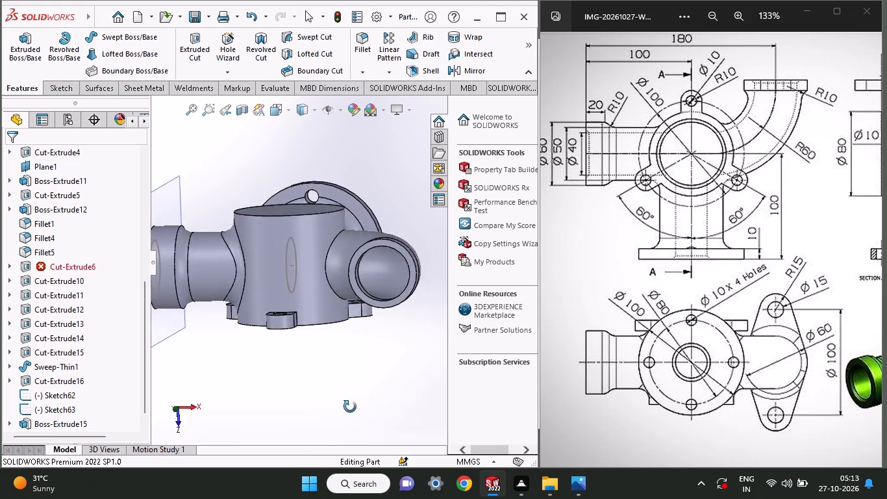
middle_click_drag(350, 407, 373, 264)
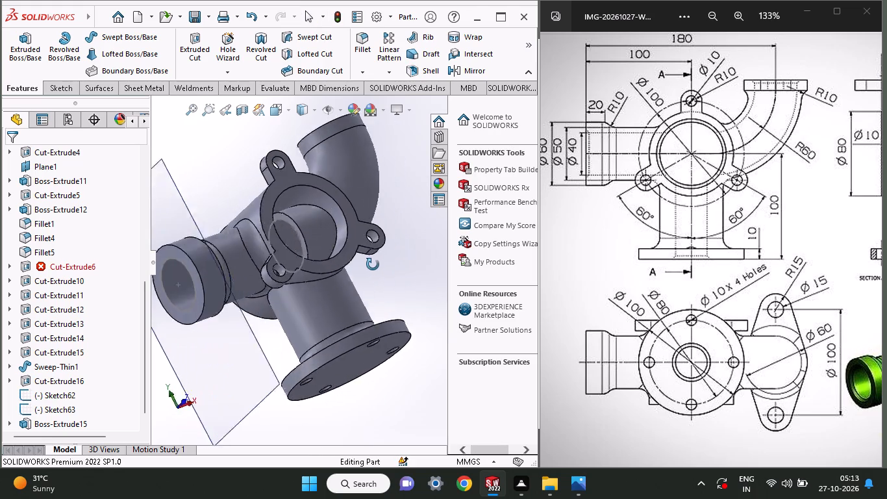
middle_click_drag(373, 264, 410, 284)
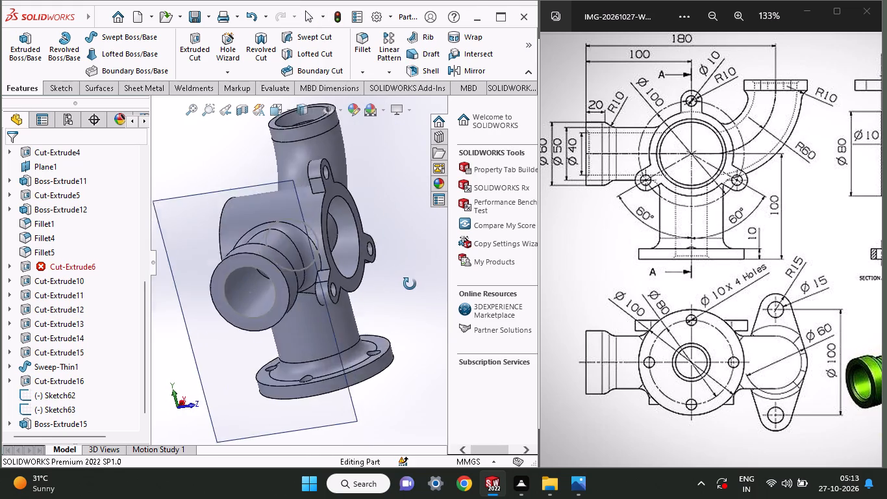
middle_click_drag(410, 284, 430, 259)
left_click(309, 240)
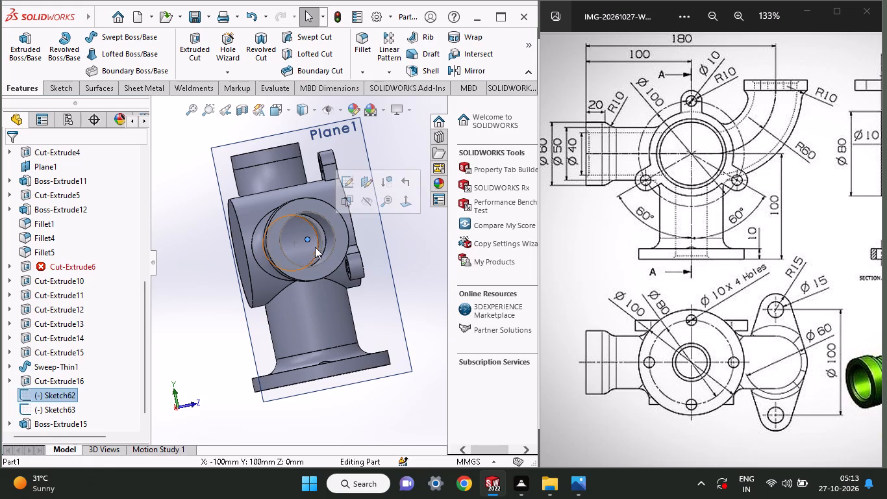
left_click(423, 277)
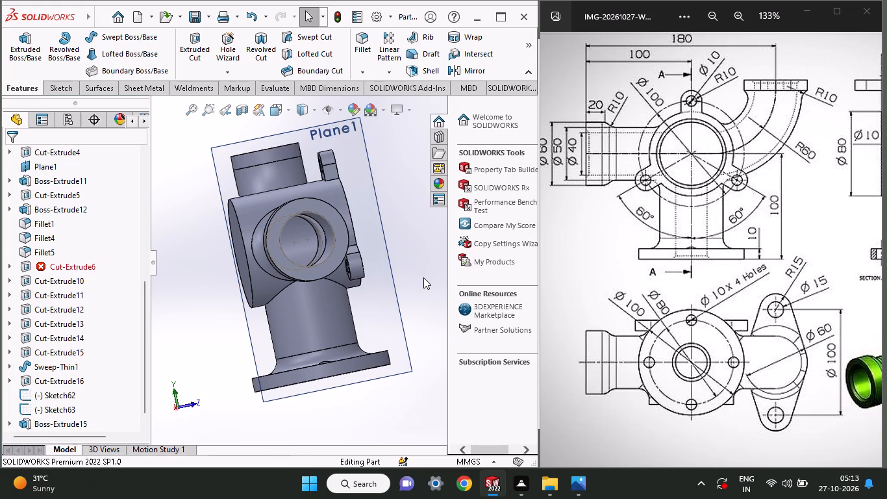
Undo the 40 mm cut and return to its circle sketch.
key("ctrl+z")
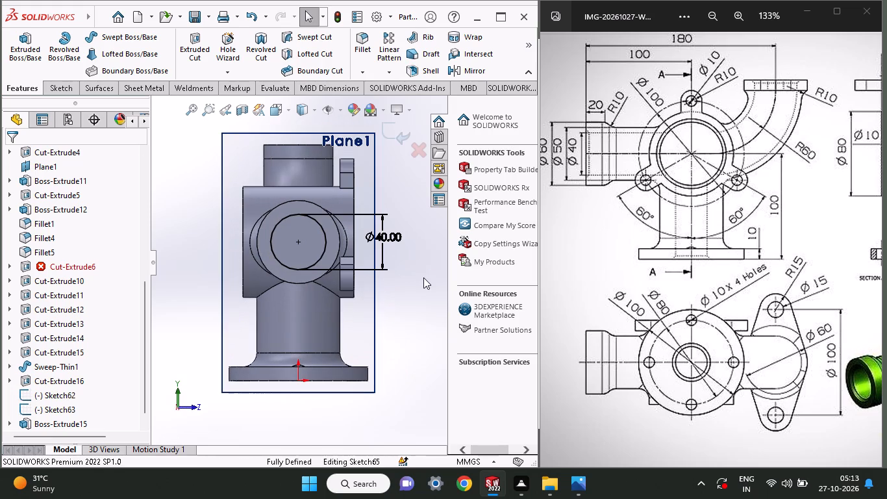
Extrude-cut the 40 mm circle as a Blind cut 39 mm deep from the boss's end face towards the curved branch.
middle_click_drag(408, 276, 344, 284)
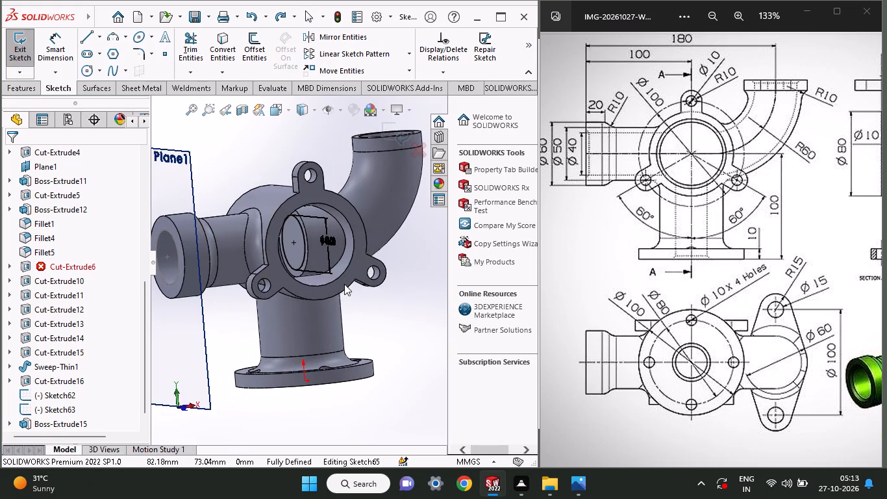
left_click(34, 88)
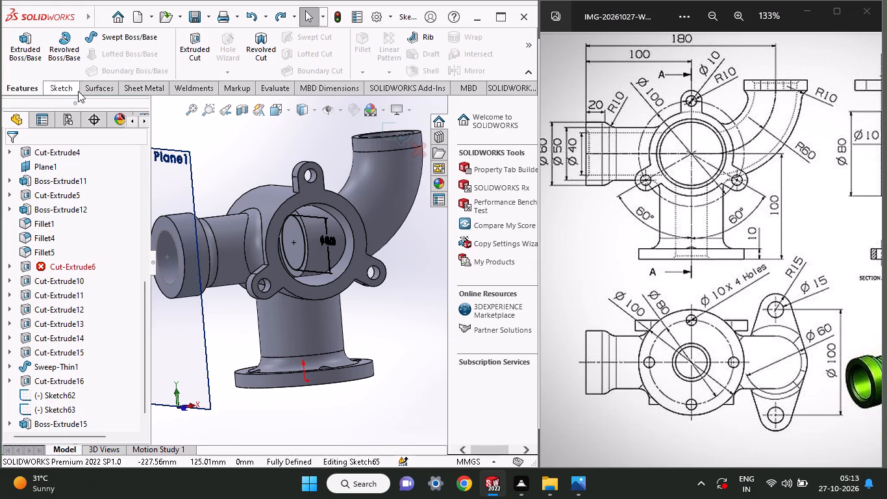
left_click(200, 54)
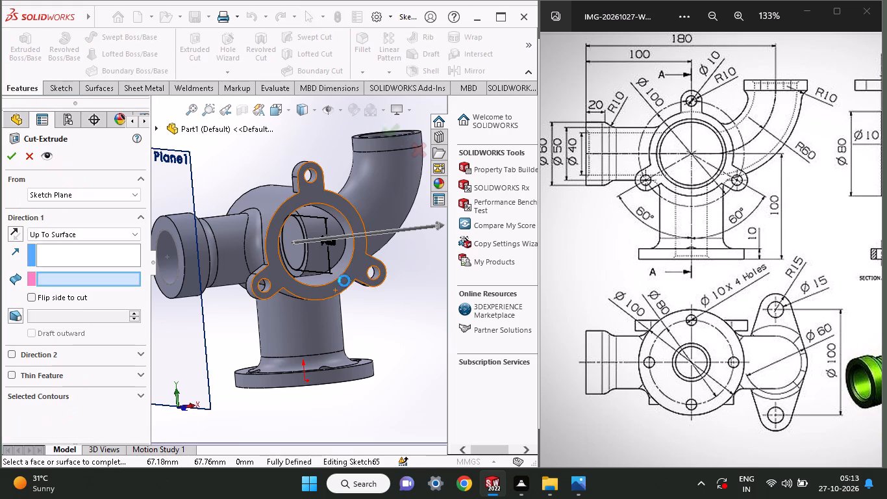
left_click(88, 231)
left_click(87, 249)
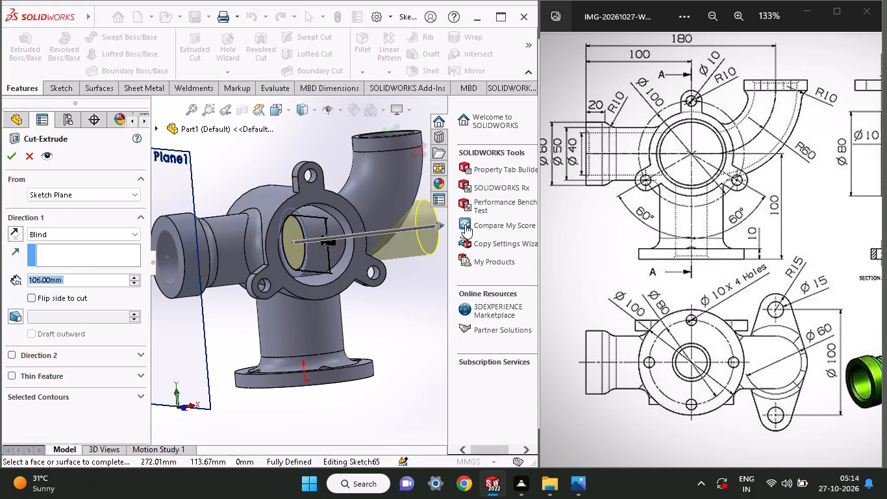
left_click_drag(442, 227, 364, 227)
middle_click_drag(391, 327, 369, 328)
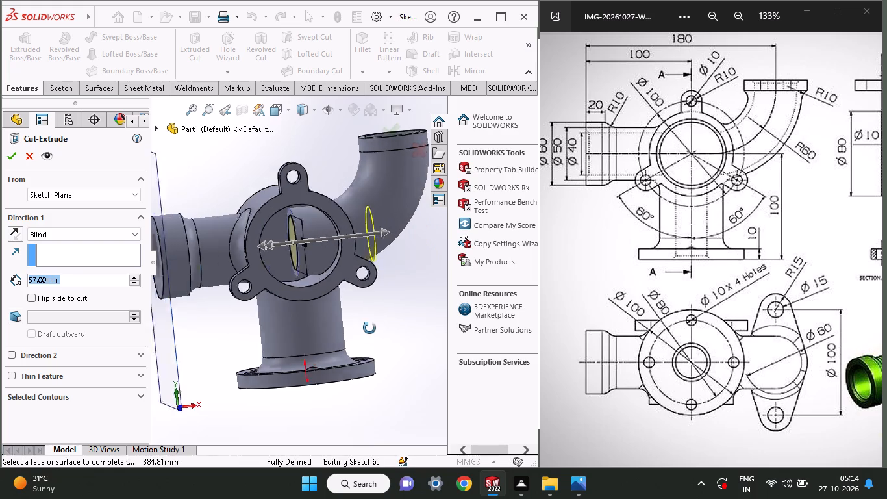
middle_click_drag(369, 328, 361, 328)
left_click_drag(381, 233, 354, 237)
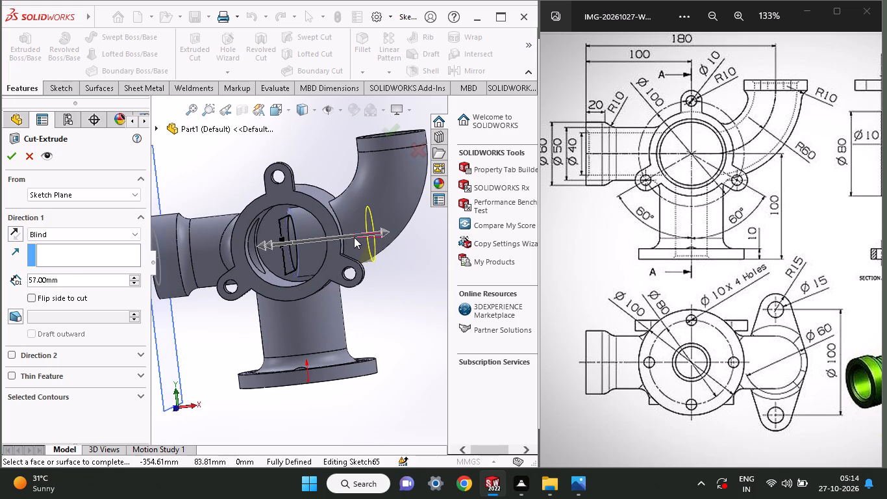
left_click_drag(354, 237, 348, 239)
left_click_drag(384, 230, 340, 239)
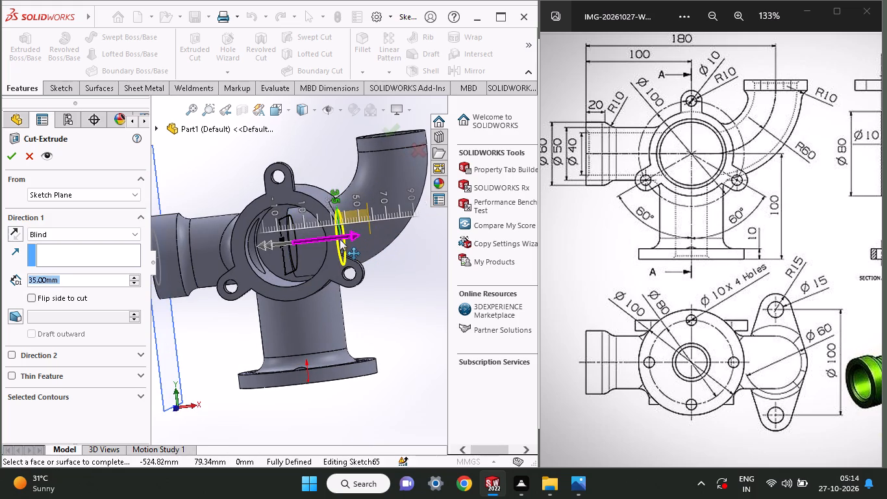
left_click_drag(340, 239, 353, 229)
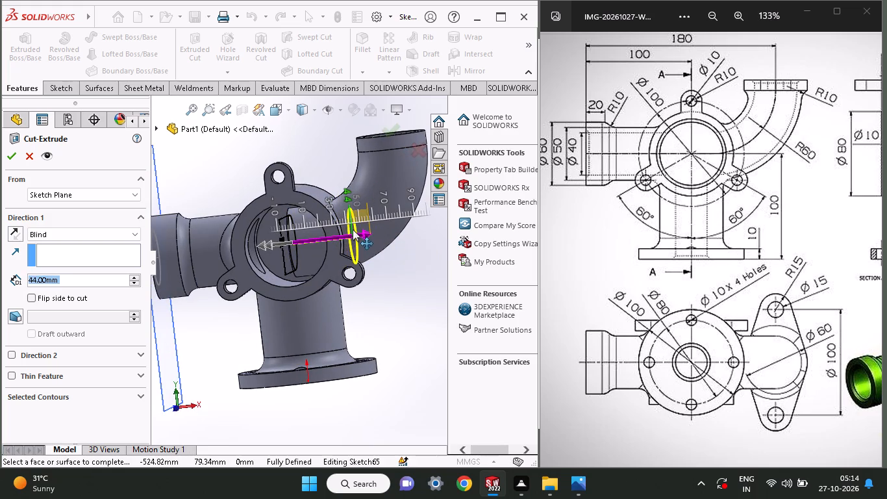
left_click_drag(353, 229, 344, 229)
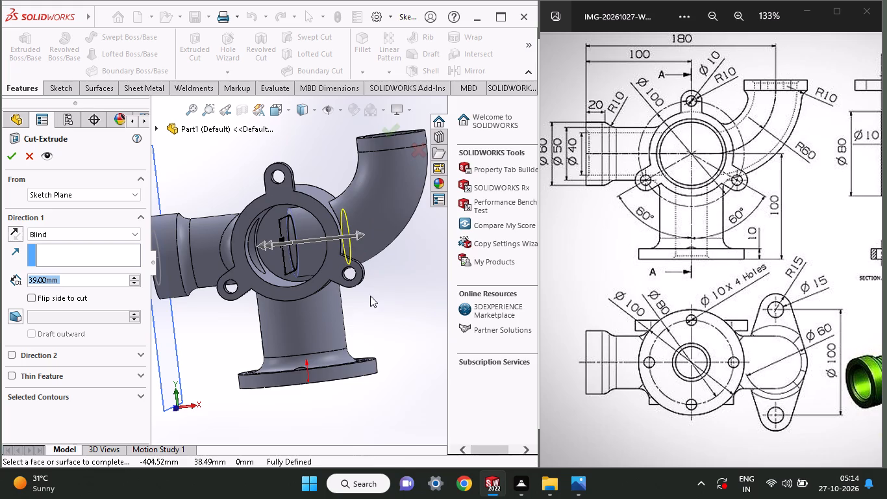
middle_click_drag(395, 305, 387, 303)
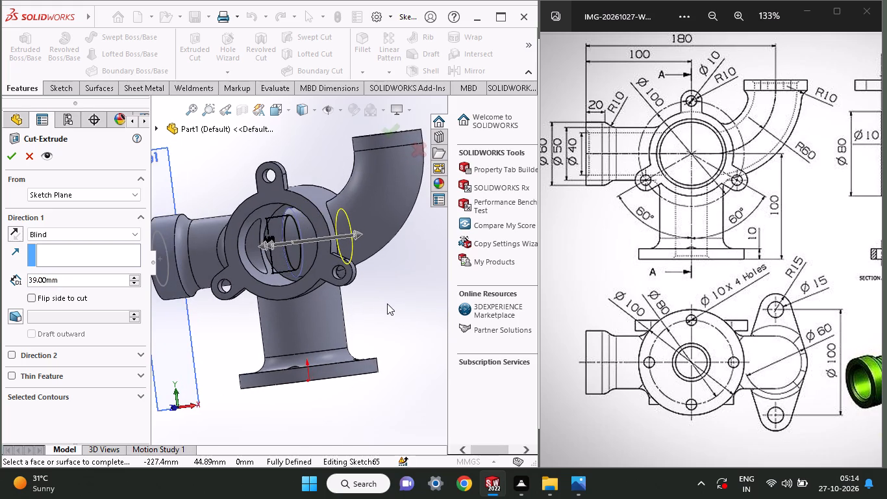
middle_click_drag(385, 332, 426, 336)
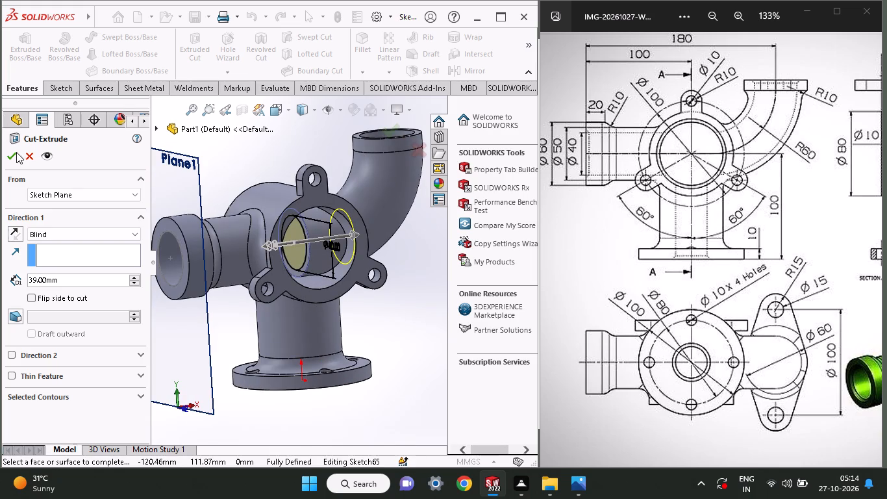
left_click(10, 152)
Examine the main bore and the curved branch's opening from several angles to check the blind cut.
middle_click_drag(378, 341, 316, 346)
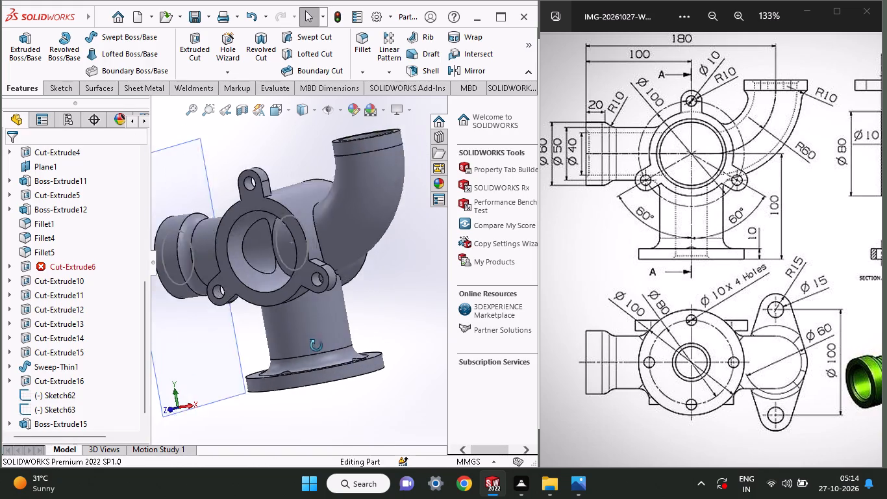
middle_click_drag(316, 346, 279, 416)
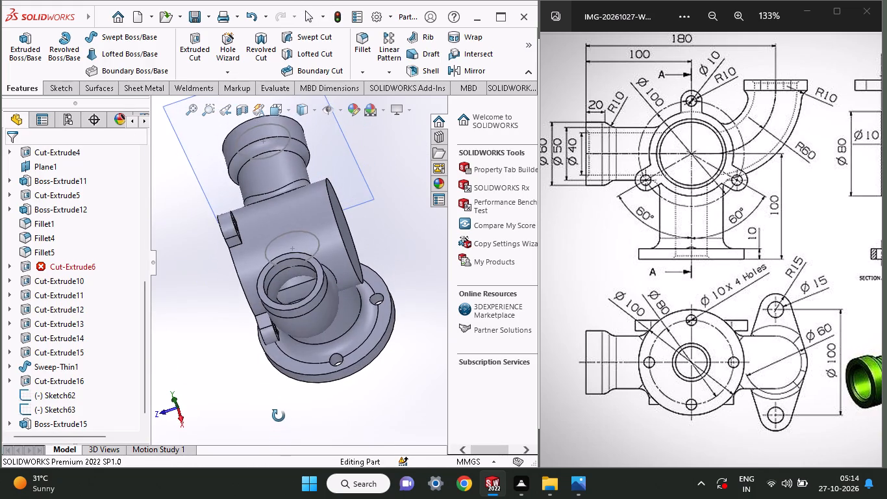
middle_click_drag(279, 416, 288, 424)
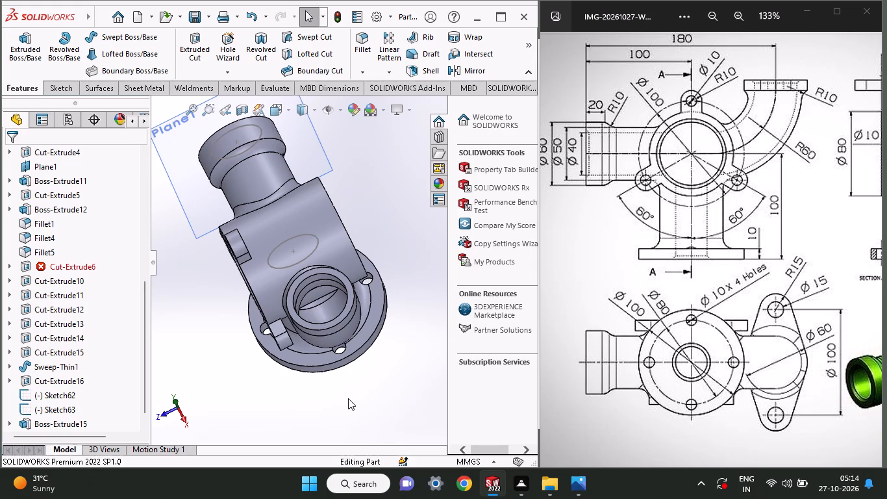
middle_click(281, 390)
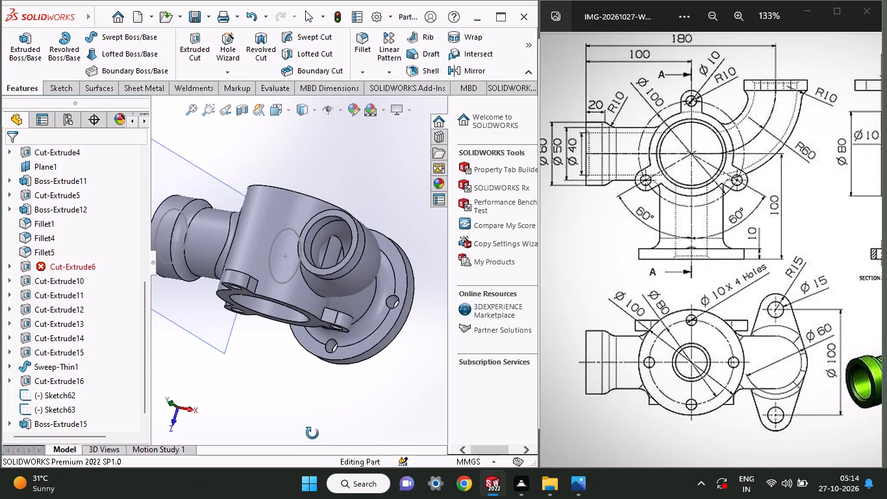
middle_click_drag(295, 355, 349, 407)
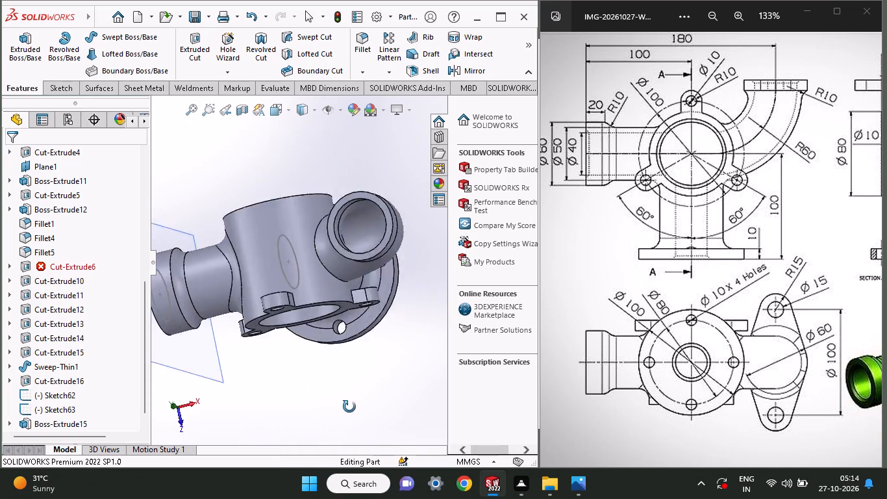
middle_click_drag(349, 407, 319, 426)
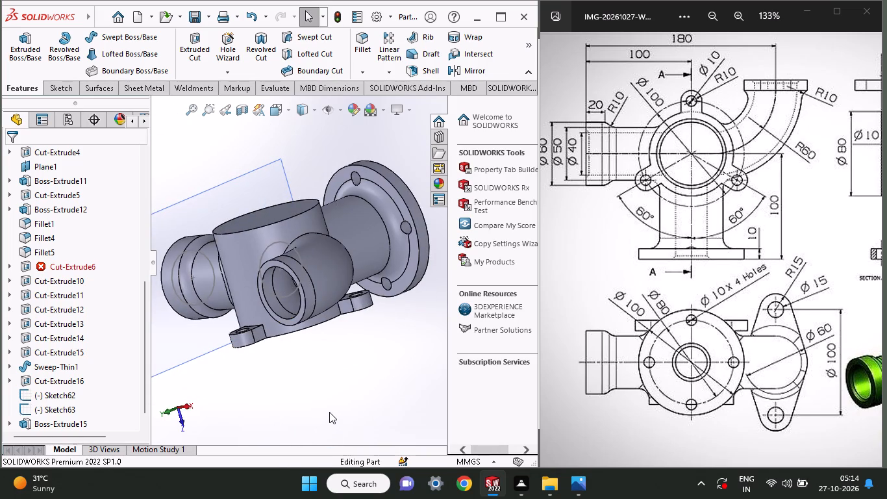
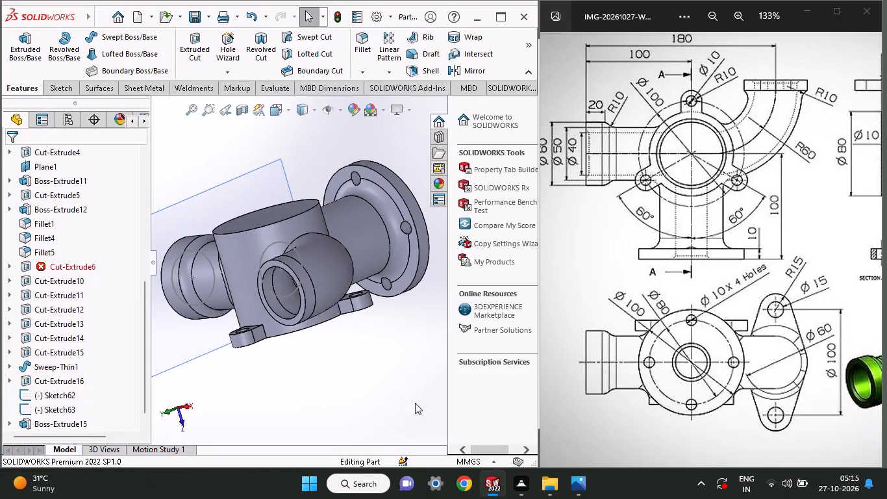
Examine the main bore, side pipe and curved branch from several angles to check the 39 mm blind cut.
middle_click_drag(412, 368, 425, 296)
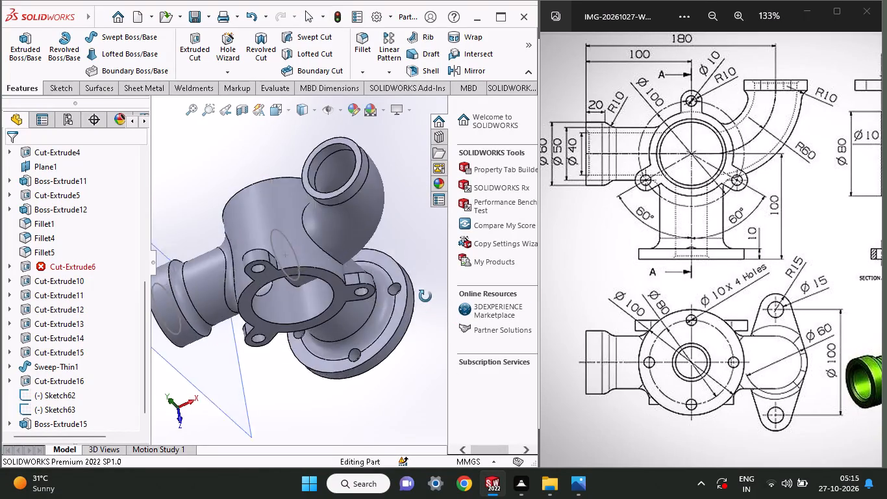
middle_click_drag(425, 296, 460, 268)
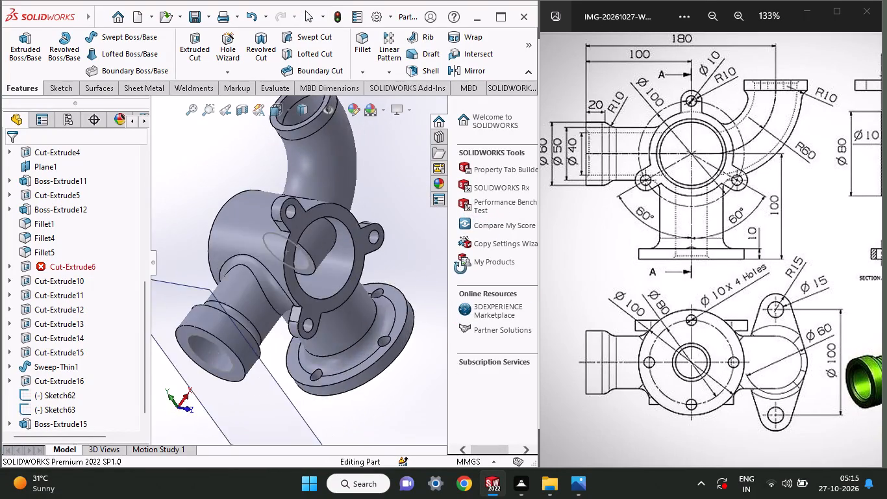
middle_click_drag(460, 268, 439, 289)
middle_click_drag(313, 405, 402, 303)
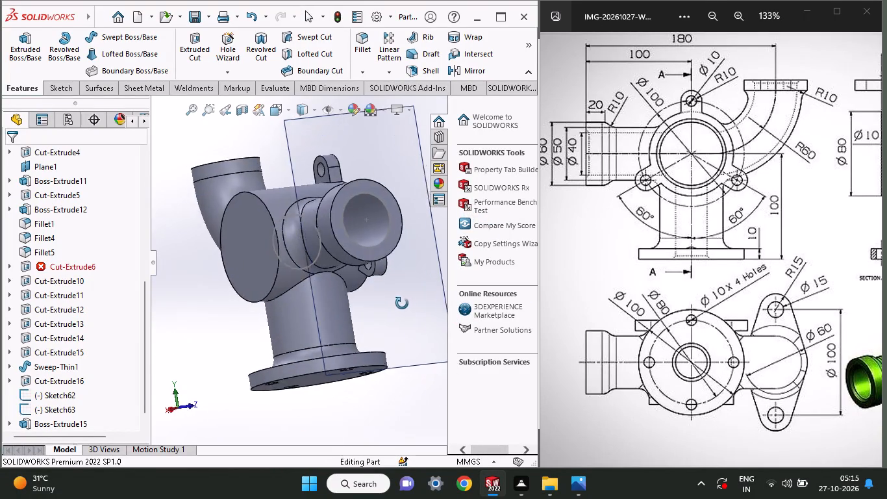
middle_click_drag(402, 303, 378, 314)
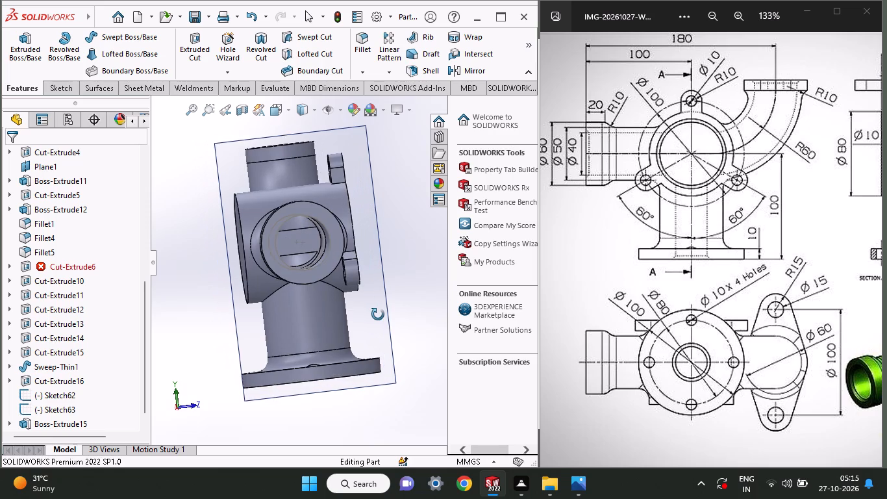
middle_click_drag(378, 314, 369, 316)
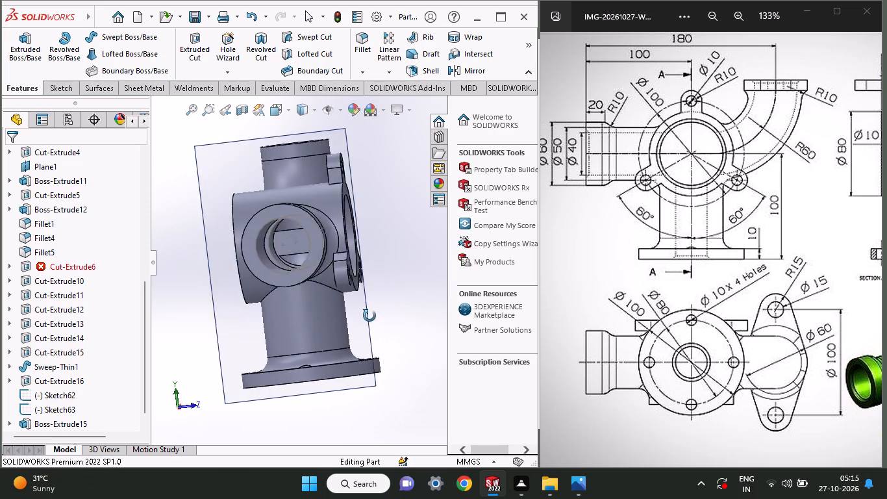
middle_click_drag(369, 316, 265, 438)
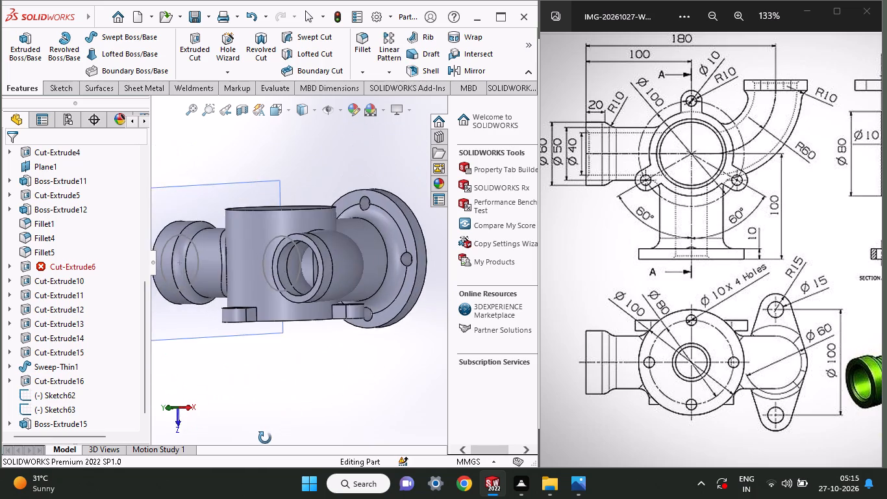
middle_click_drag(265, 438, 338, 320)
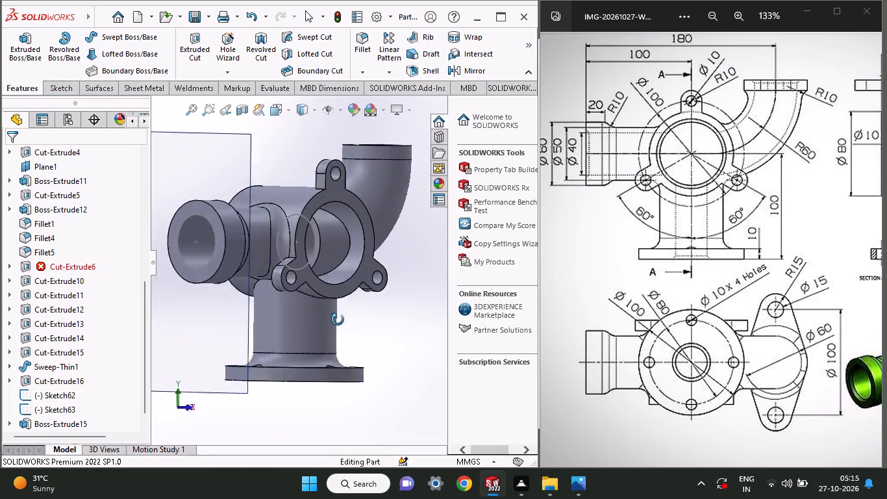
middle_click_drag(338, 320, 375, 321)
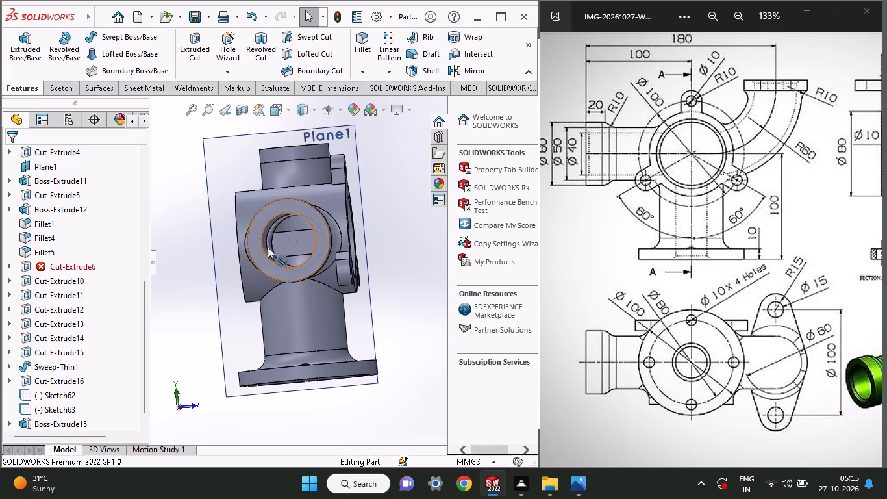
left_click(295, 261)
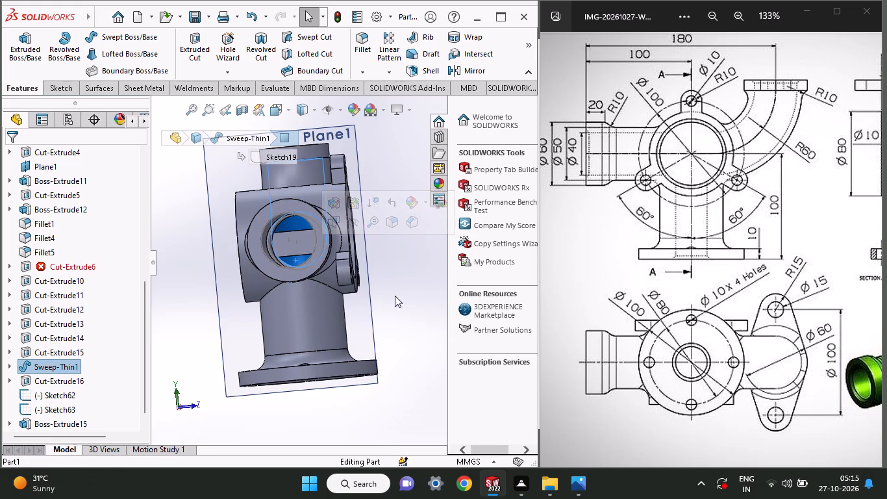
middle_click_drag(395, 296, 403, 296)
left_click(394, 227)
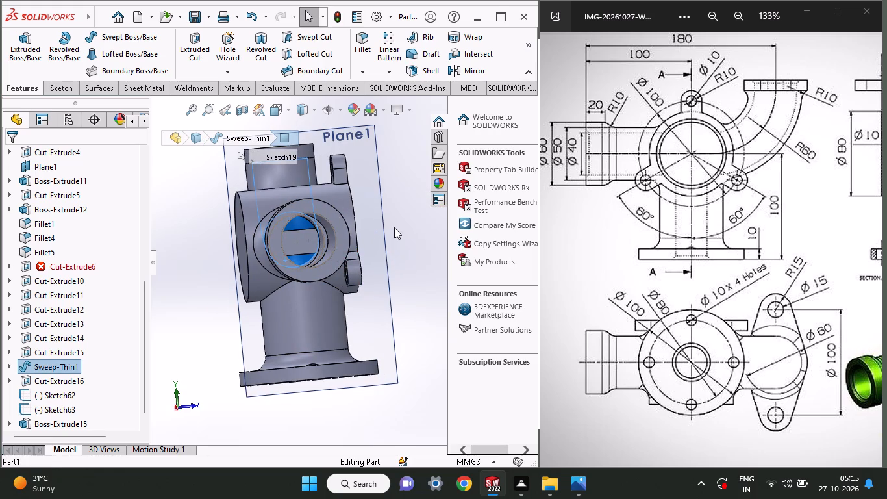
middle_click_drag(394, 227, 392, 229)
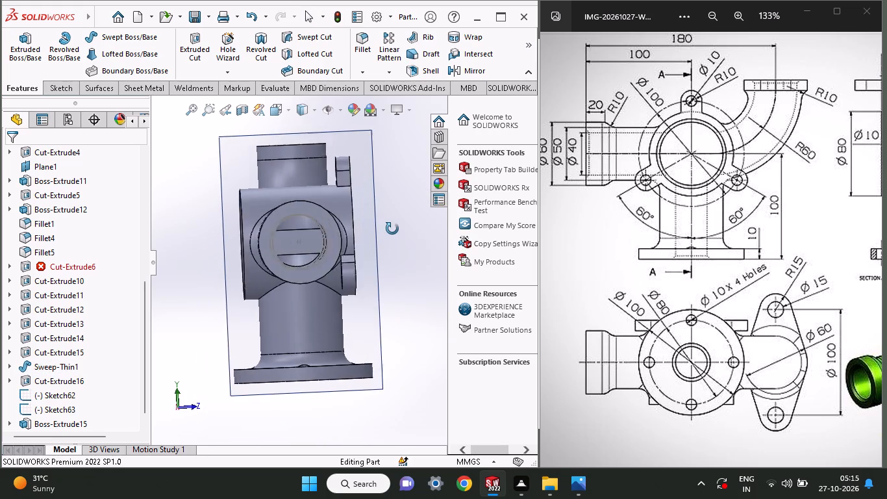
middle_click_drag(392, 229, 405, 229)
middle_click_drag(405, 229, 369, 249)
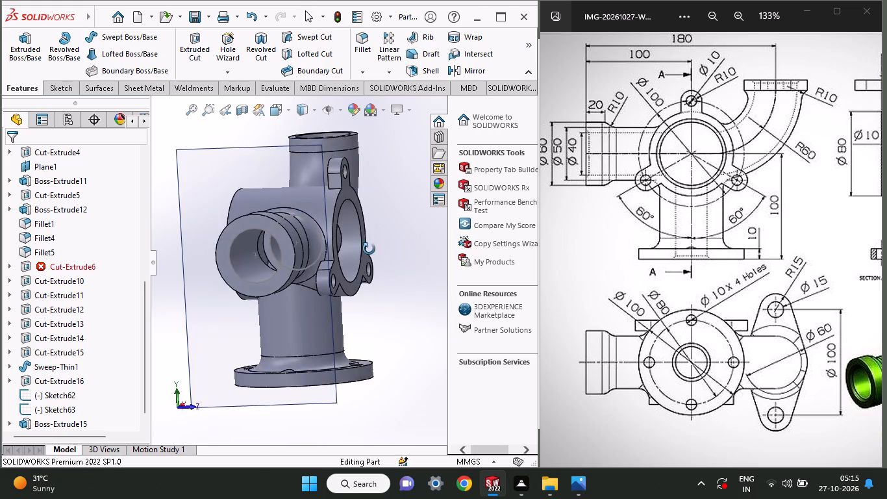
middle_click_drag(369, 249, 320, 327)
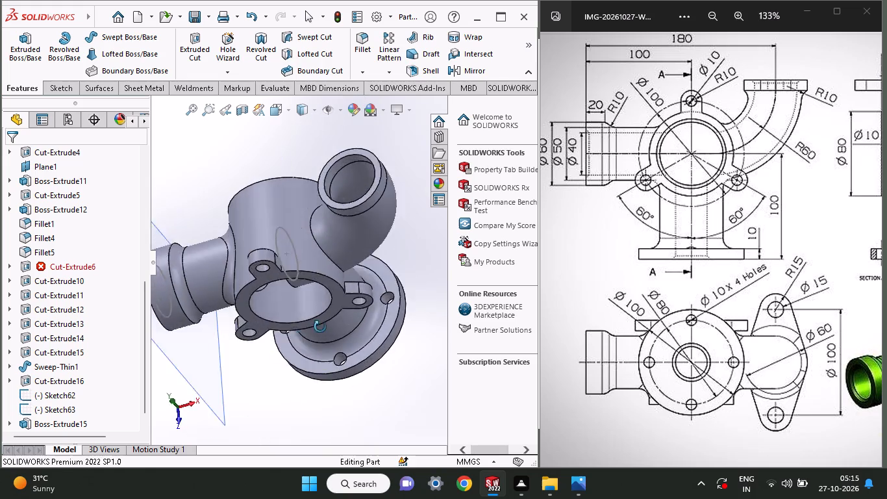
middle_click_drag(320, 327, 365, 260)
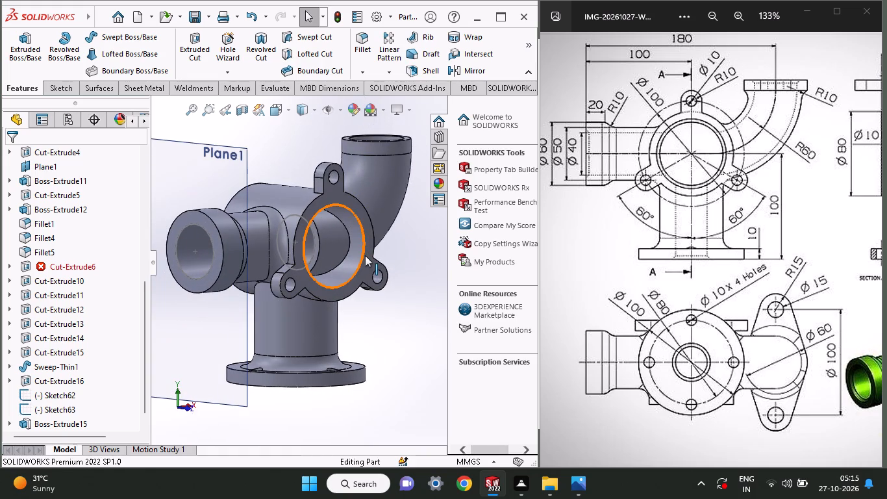
Undo the 39 mm cut and exit its circle sketch.
key("ctrl+z")
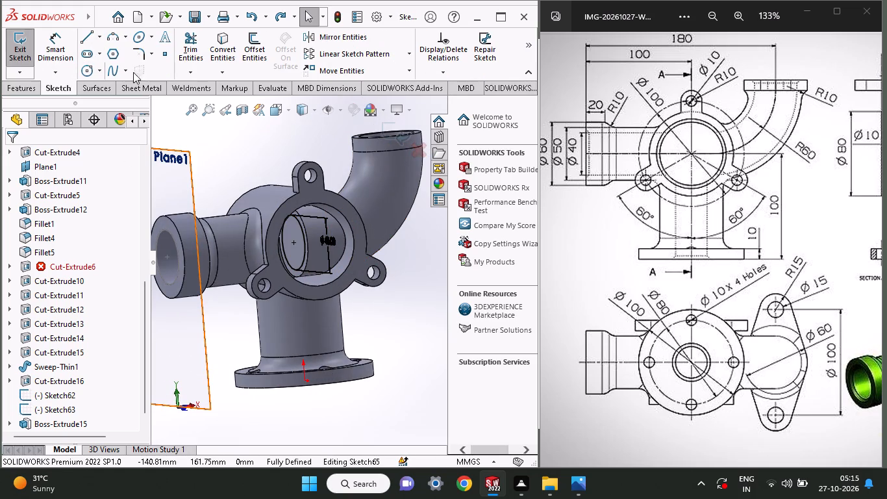
left_click(18, 82)
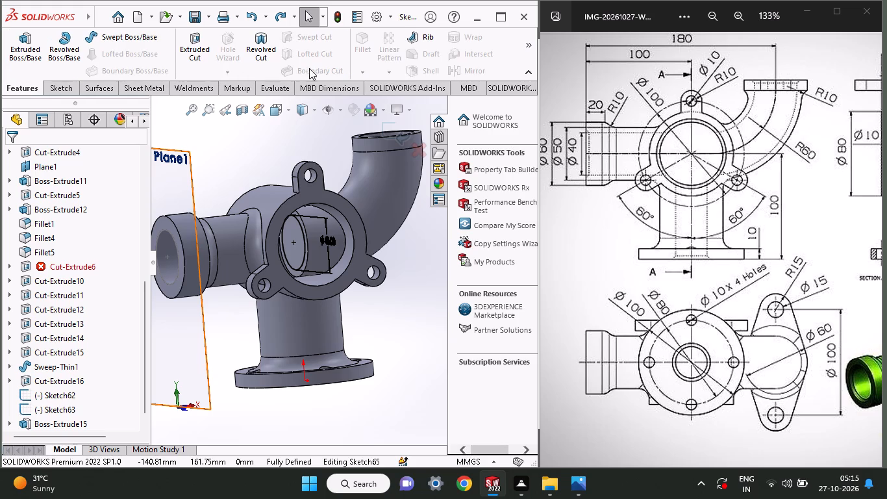
right_click(392, 337)
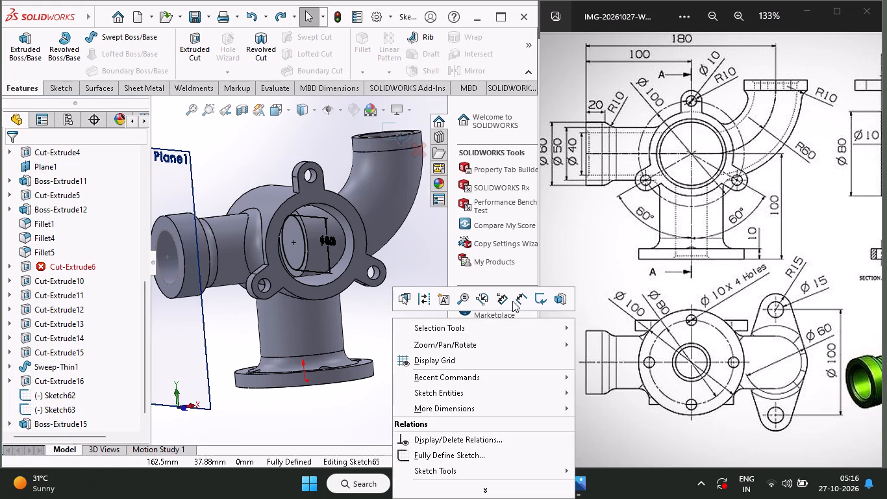
left_click(543, 296)
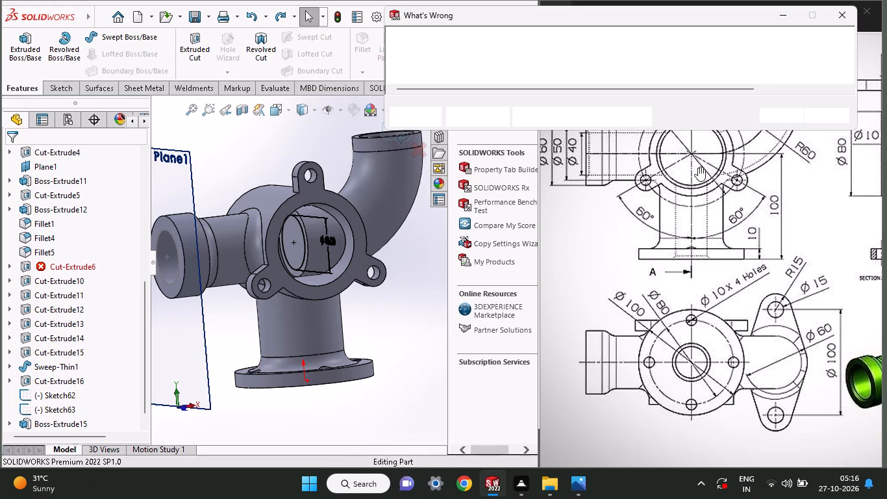
left_click(775, 118)
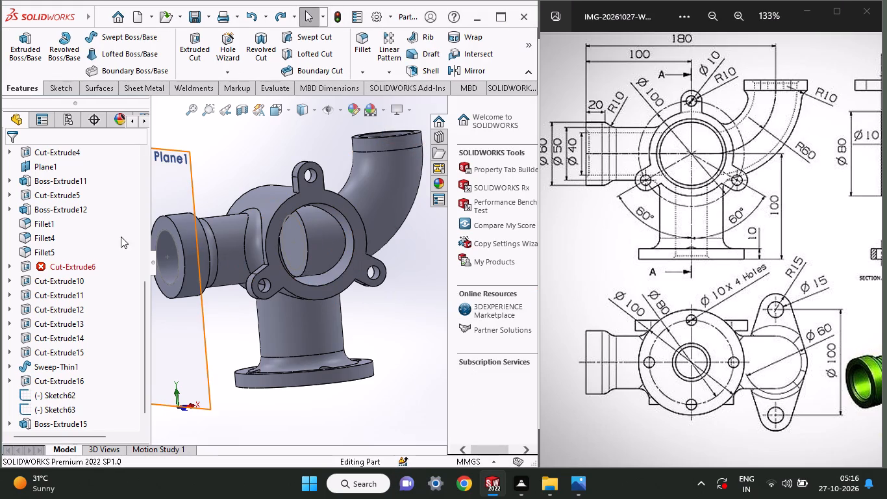
Sketch a circle about 104 mm in diameter on the end face inside the main bore, centred on that face.
middle_click_drag(294, 365, 312, 400)
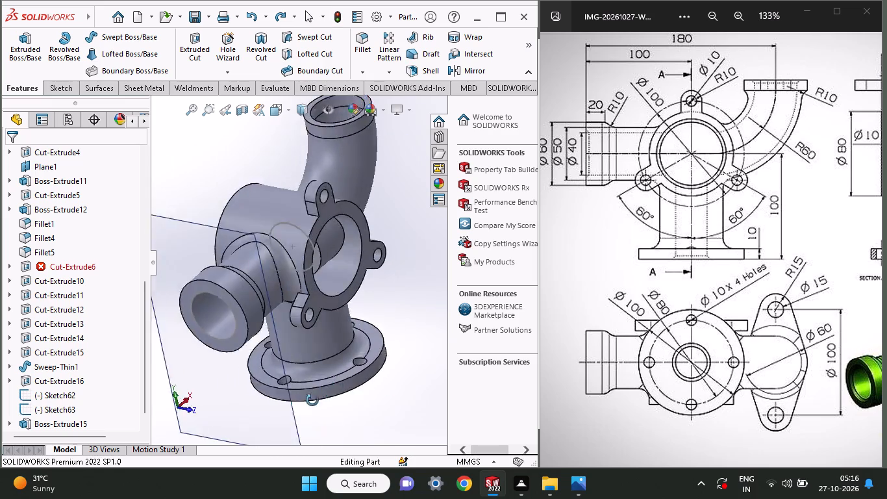
middle_click_drag(312, 400, 296, 378)
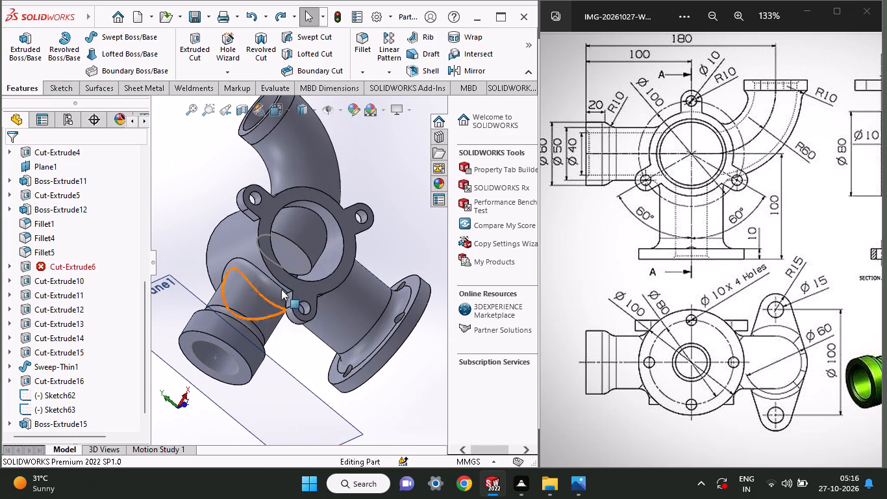
left_click(284, 249)
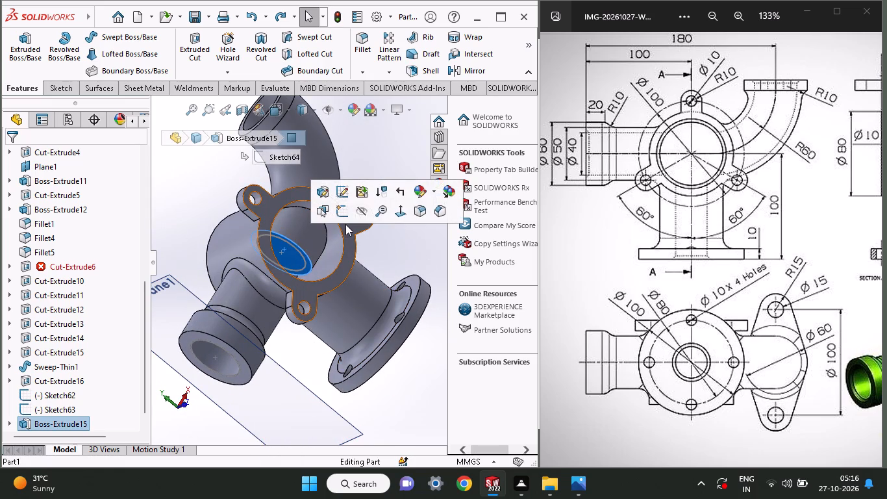
left_click(340, 207)
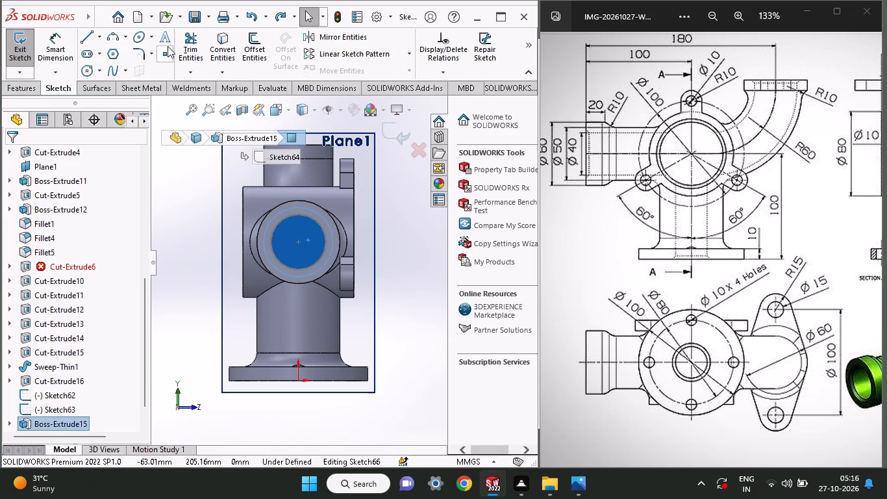
left_click(88, 75)
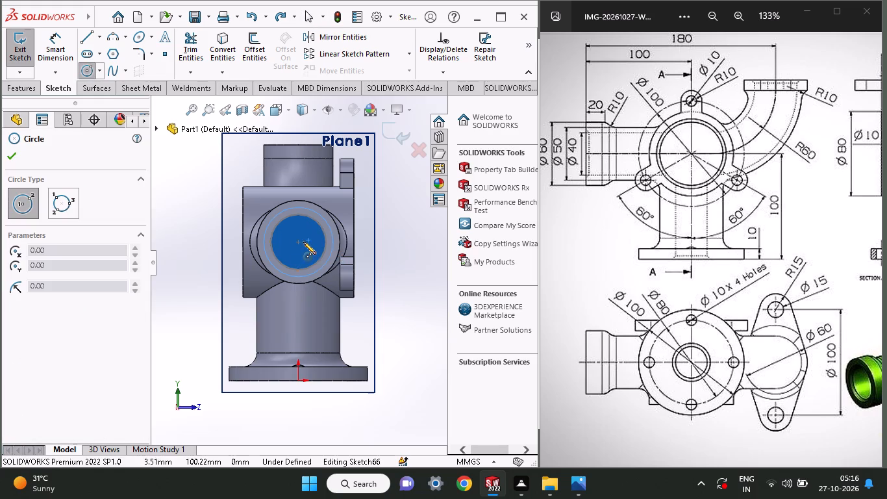
left_click(299, 242)
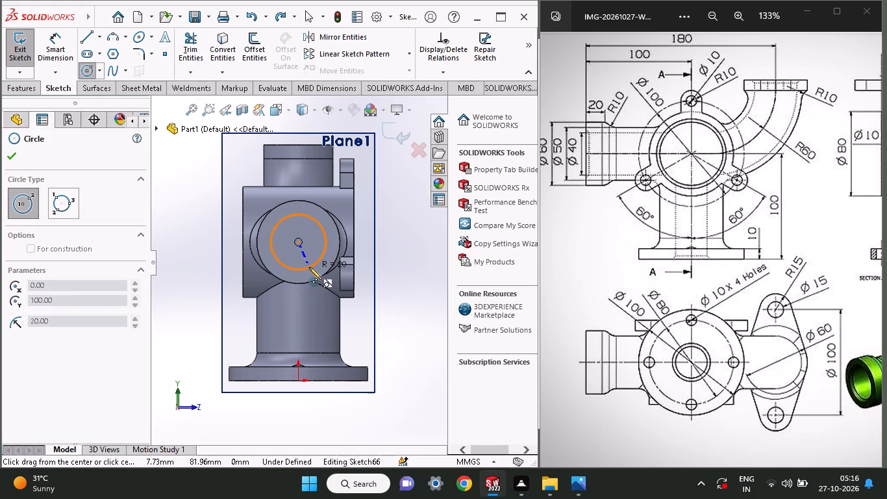
middle_click_drag(316, 254, 268, 279)
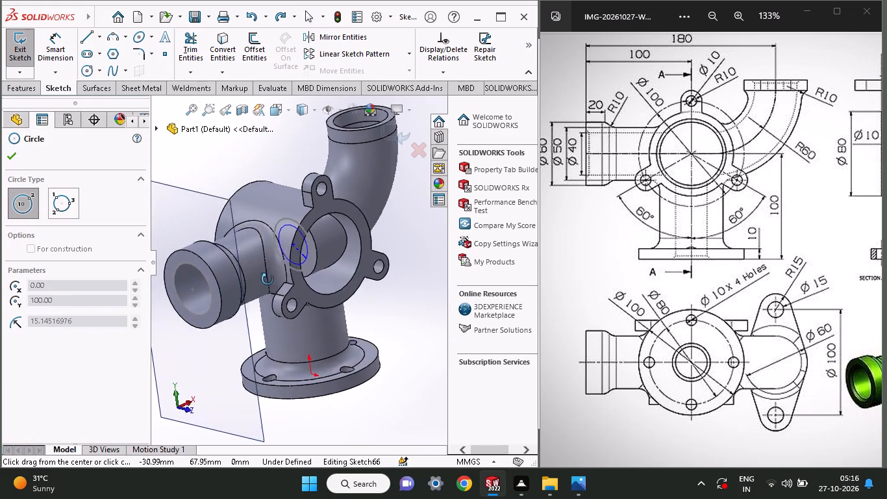
middle_click_drag(268, 279, 266, 280)
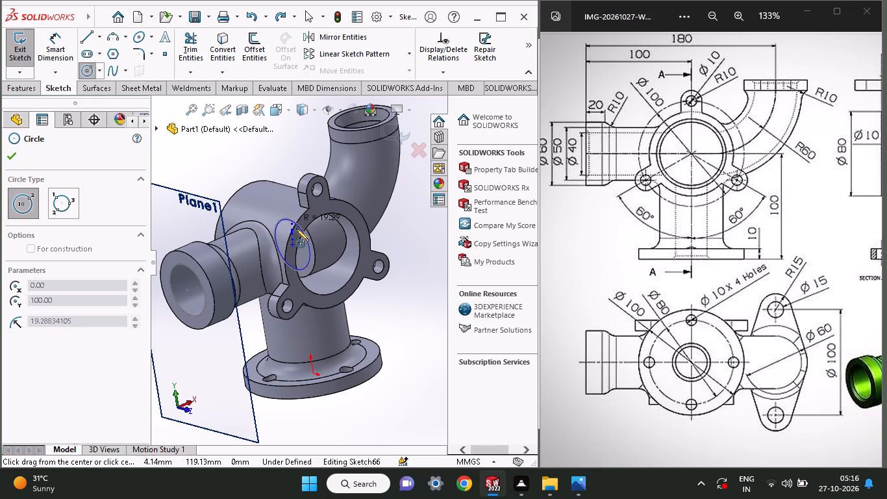
left_click(340, 275)
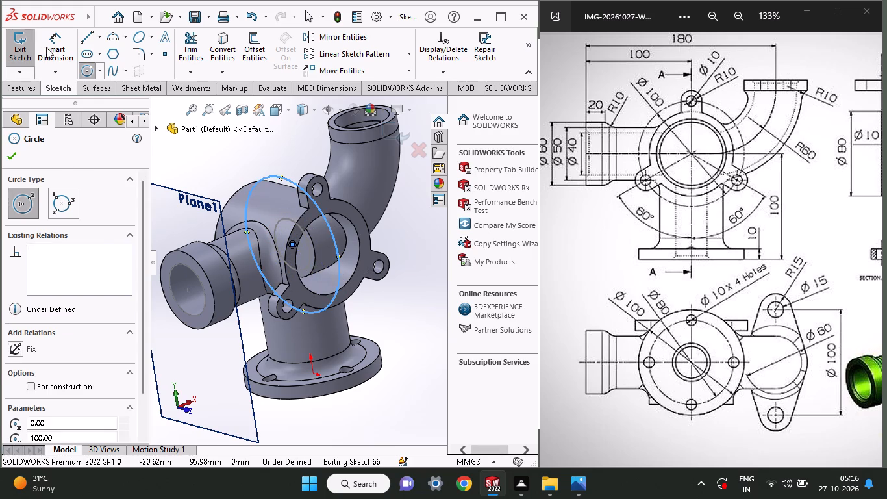
Dimension the new circle's diameter and set it to 40 mm.
left_click(46, 47)
left_click(332, 300)
left_click(373, 309)
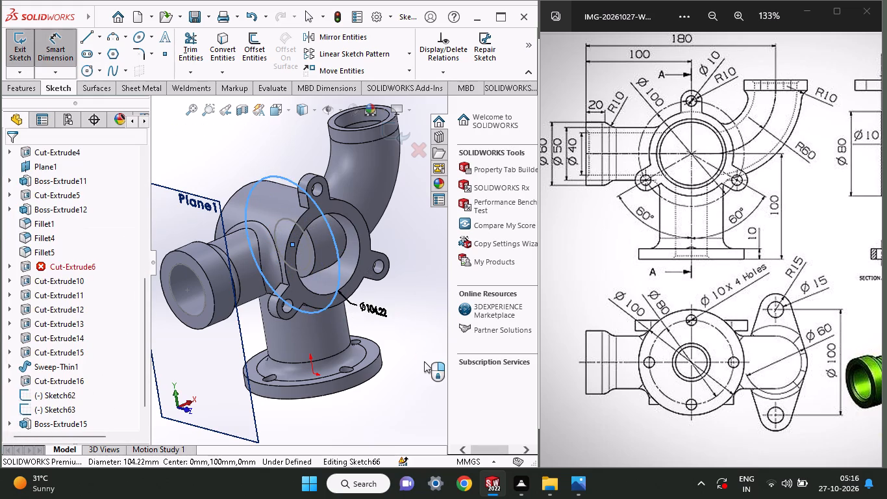
type("20")
key("Return")
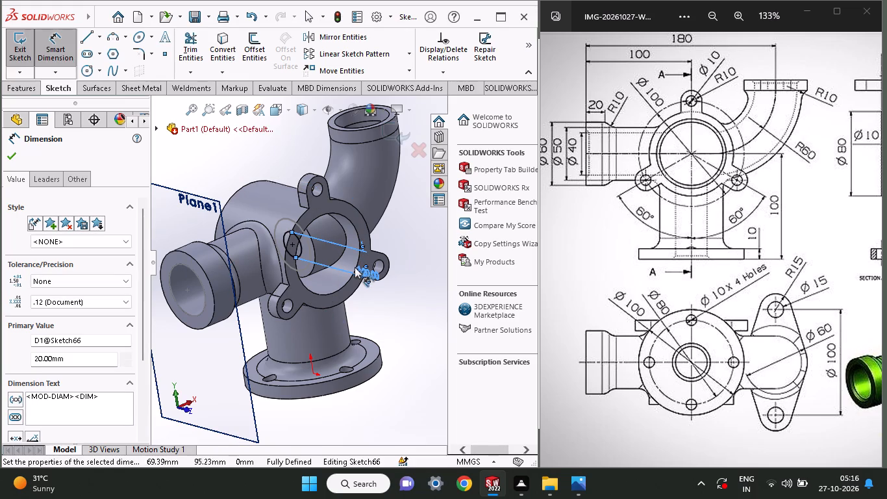
double_click(363, 271)
type("40")
key("Return")
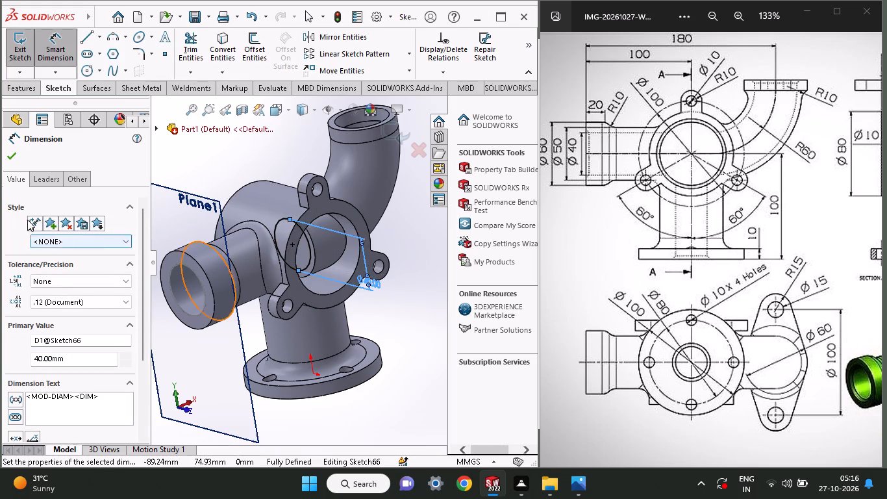
Extrude-cut the 40 mm circle as a blind cut 46 mm deep towards the curved branch.
left_click(11, 90)
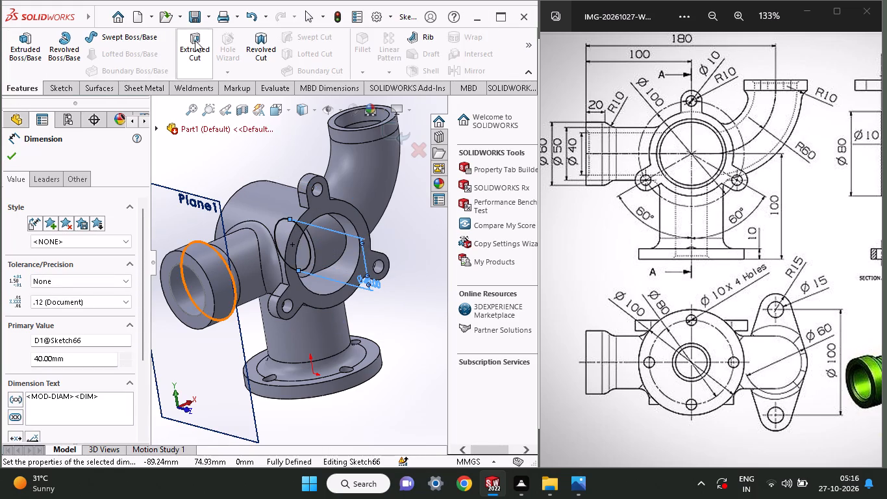
left_click(195, 40)
middle_click_drag(395, 220, 382, 221)
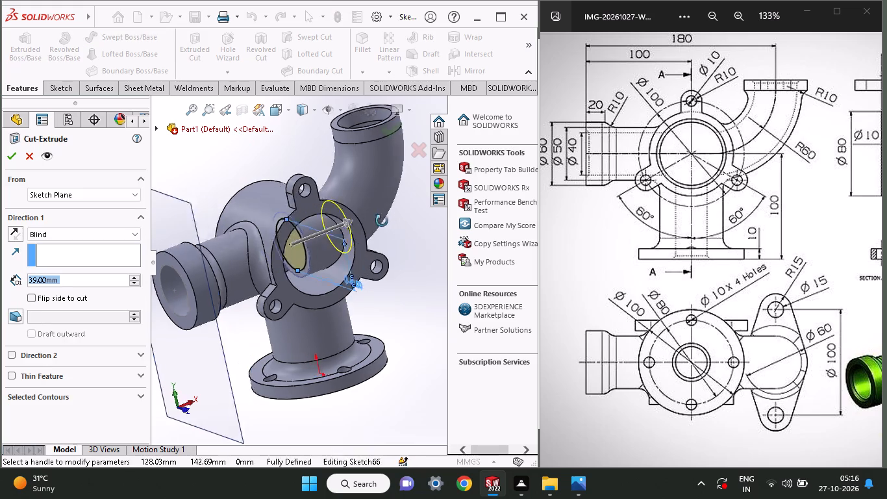
middle_click_drag(382, 221, 361, 238)
left_click_drag(354, 220, 366, 216)
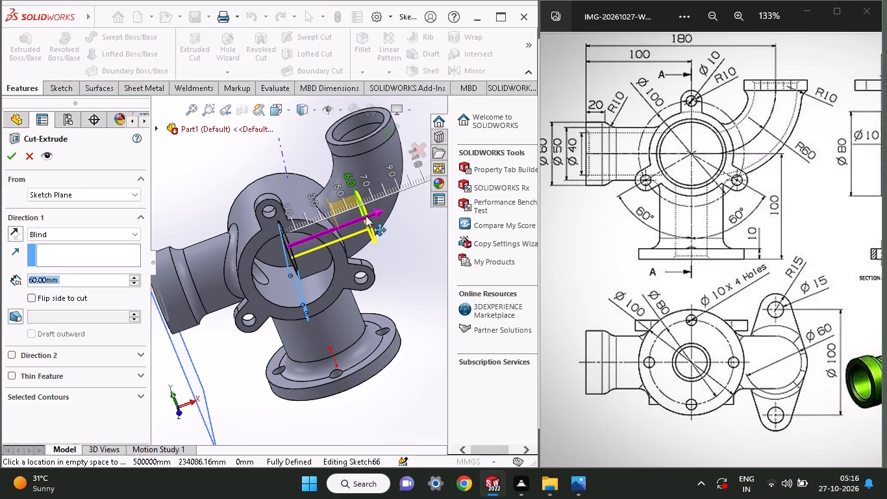
left_click_drag(366, 216, 345, 221)
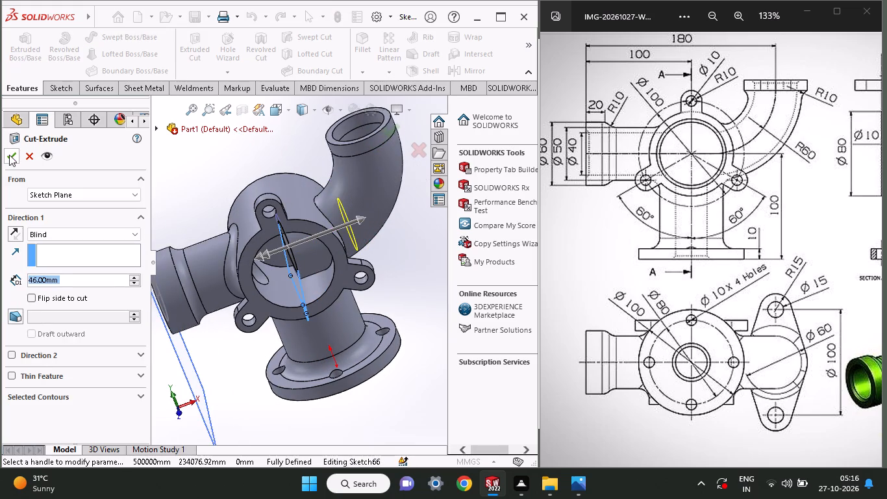
left_click(9, 155)
Sketch a circle about 60 mm in diameter on the flat face at the back of the main bore, centred on the bore.
middle_click_drag(390, 248, 442, 195)
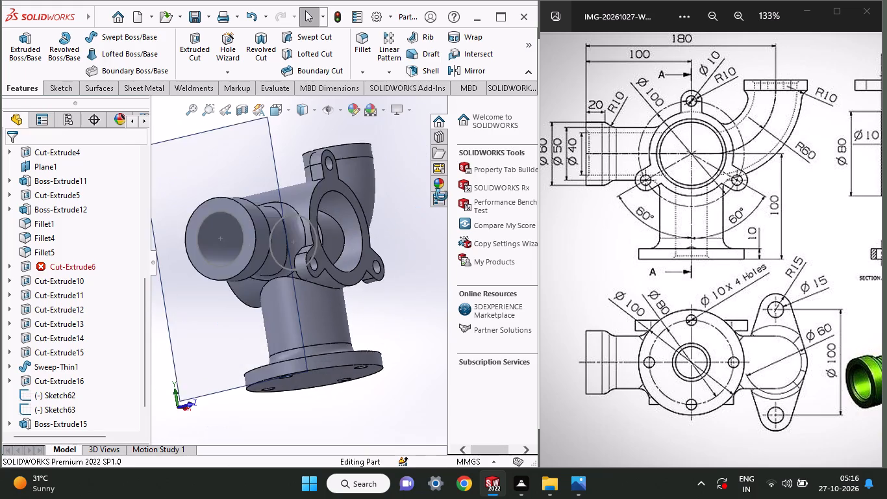
middle_click_drag(442, 195, 406, 233)
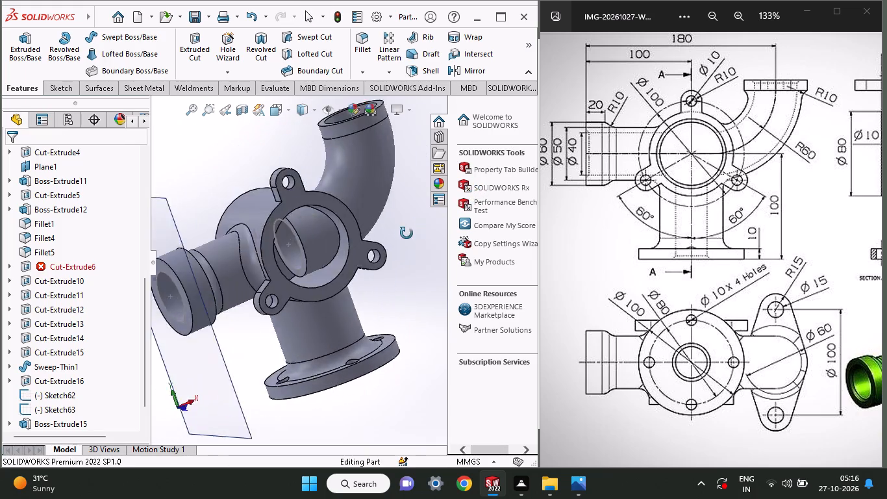
middle_click_drag(406, 233, 400, 259)
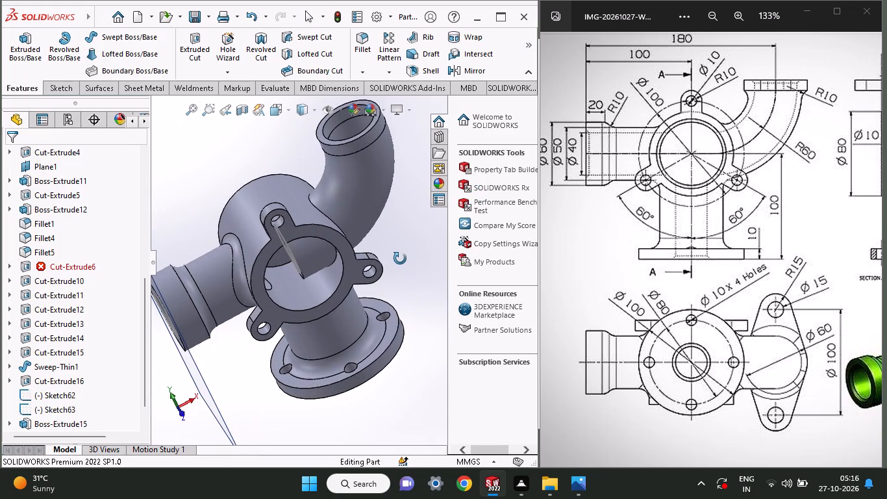
middle_click_drag(400, 259, 394, 257)
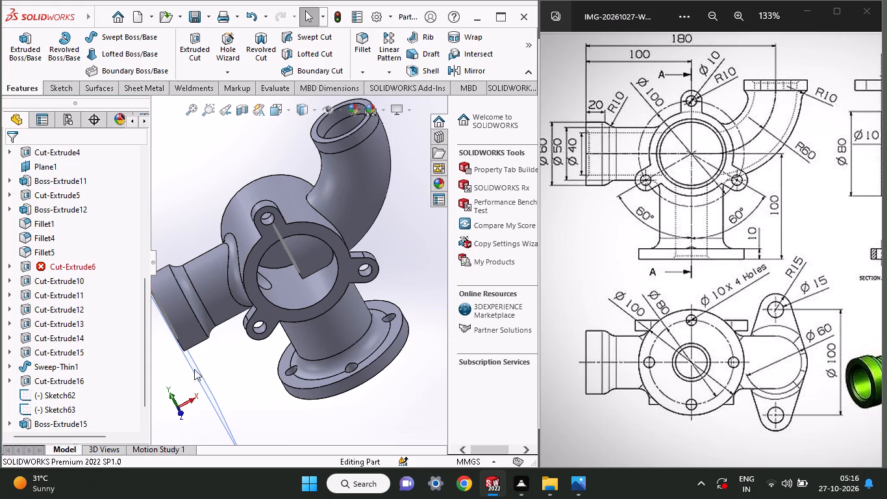
left_click(275, 261)
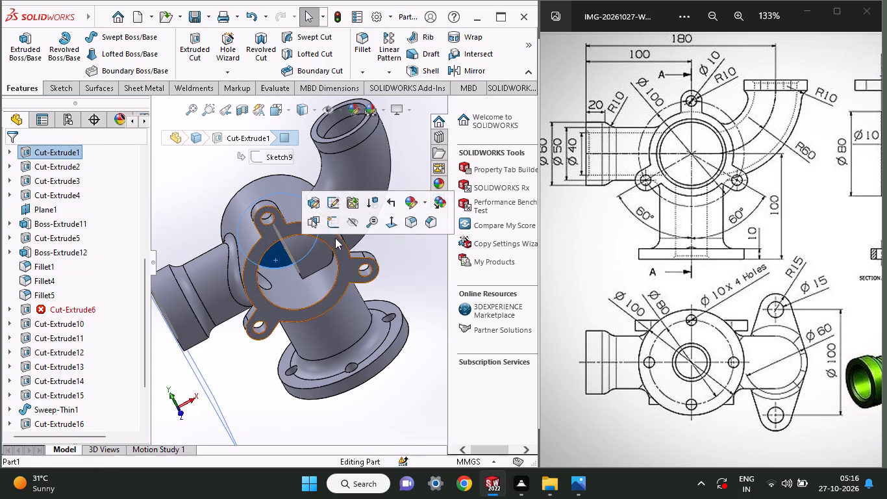
left_click(336, 224)
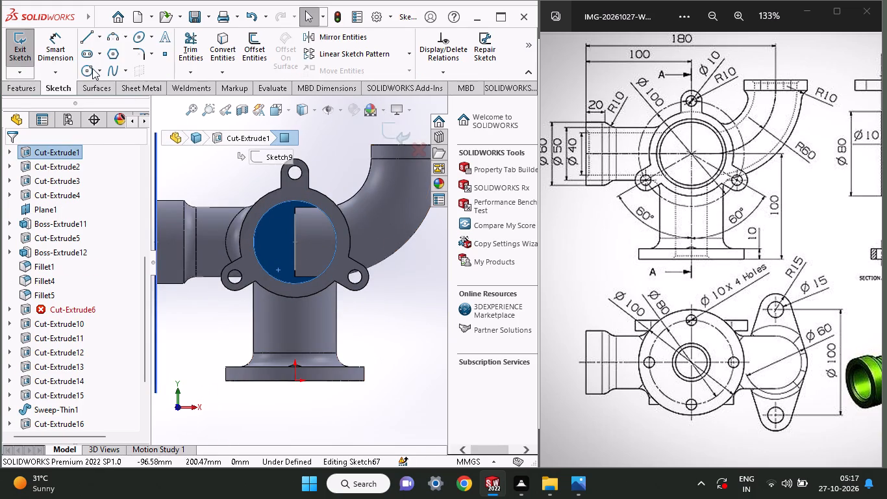
left_click(92, 68)
left_click(294, 244)
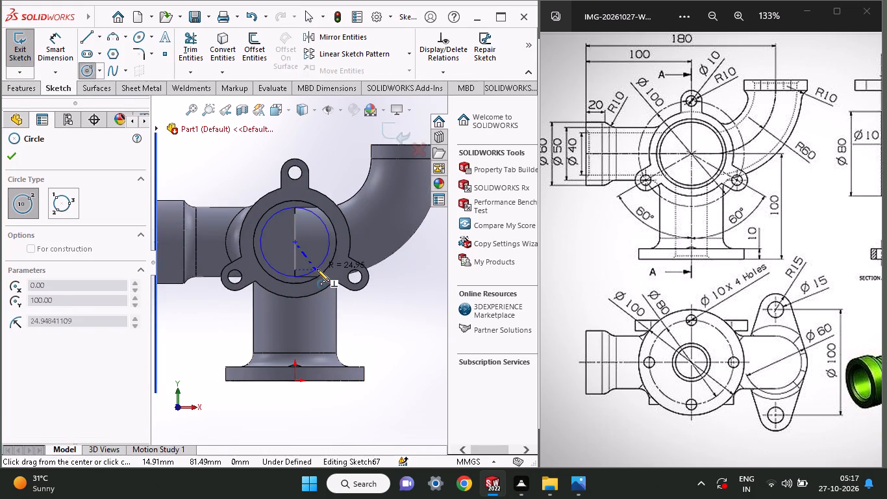
left_click(320, 277)
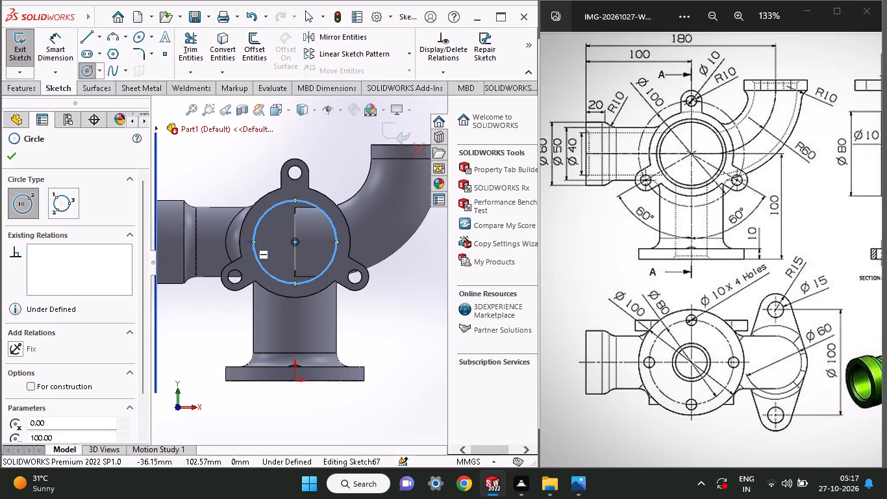
Extrude-cut the bore circle as a 135 mm blind cut, reversed to run out through the three-lug flange.
left_click(29, 83)
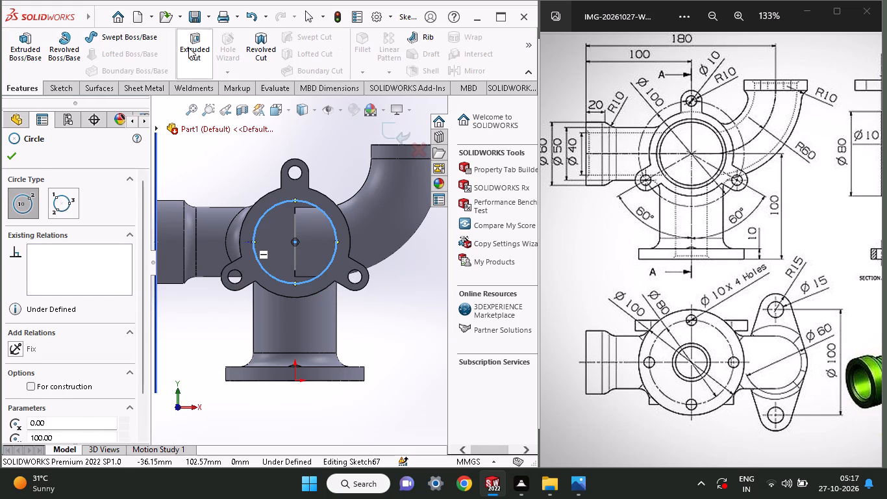
left_click(188, 47)
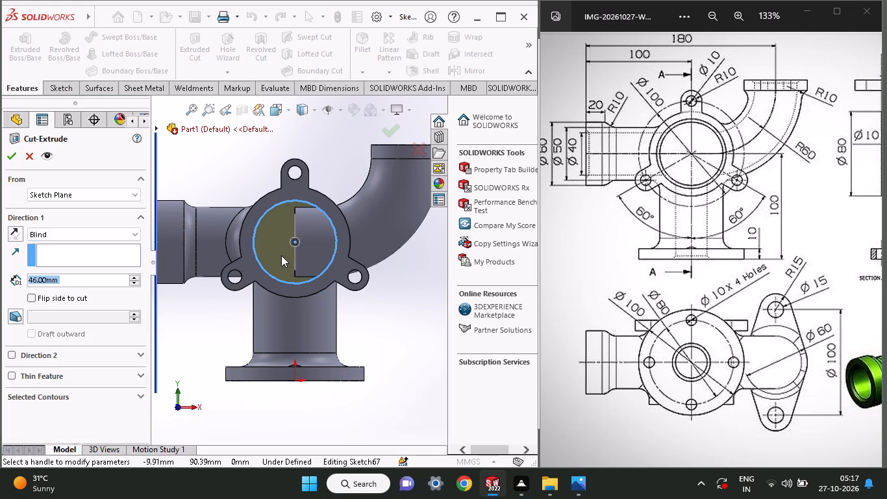
middle_click_drag(248, 168, 290, 206)
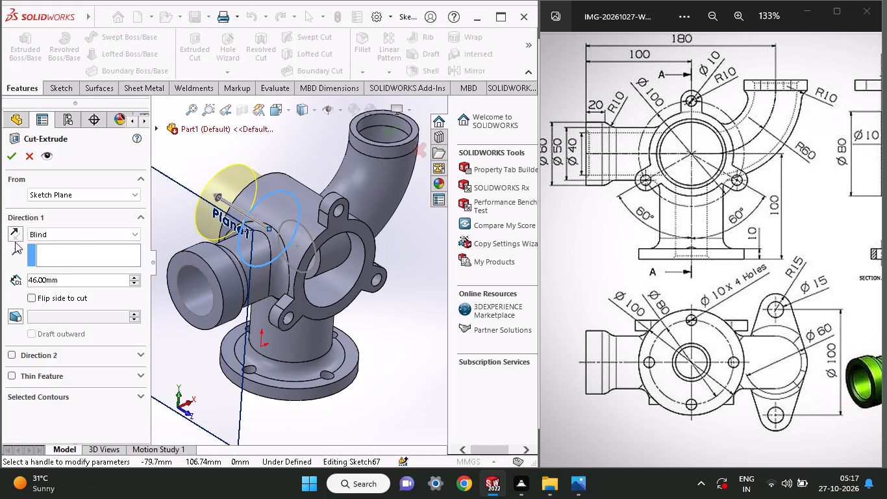
left_click(15, 242)
left_click(16, 233)
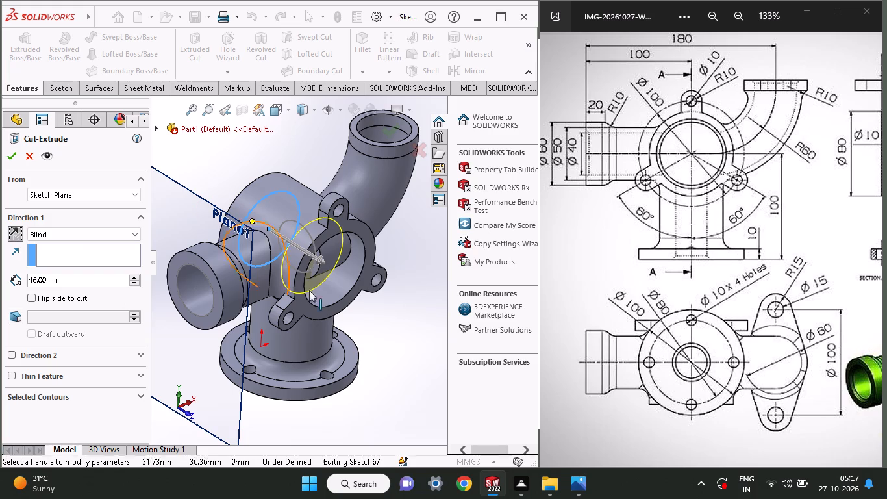
left_click_drag(326, 259, 384, 313)
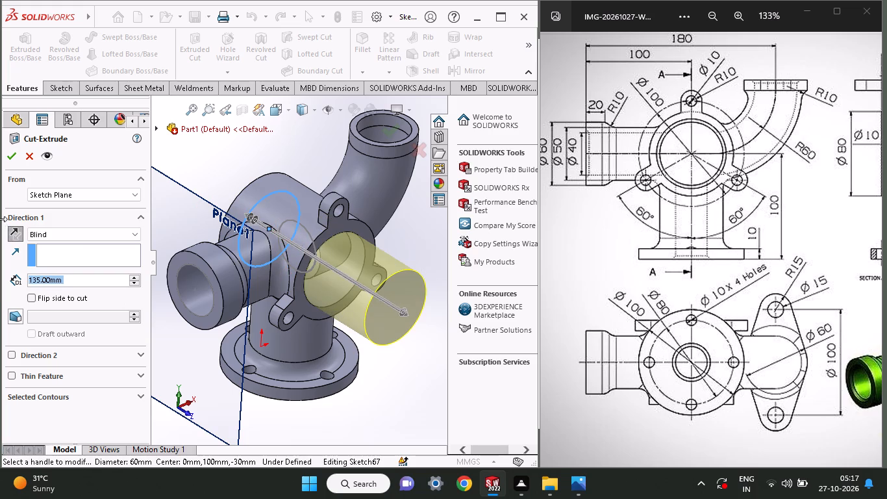
left_click(11, 152)
Fillet the edge where the curved branch meets the main body with a 10 mm radius.
middle_click_drag(362, 372, 312, 348)
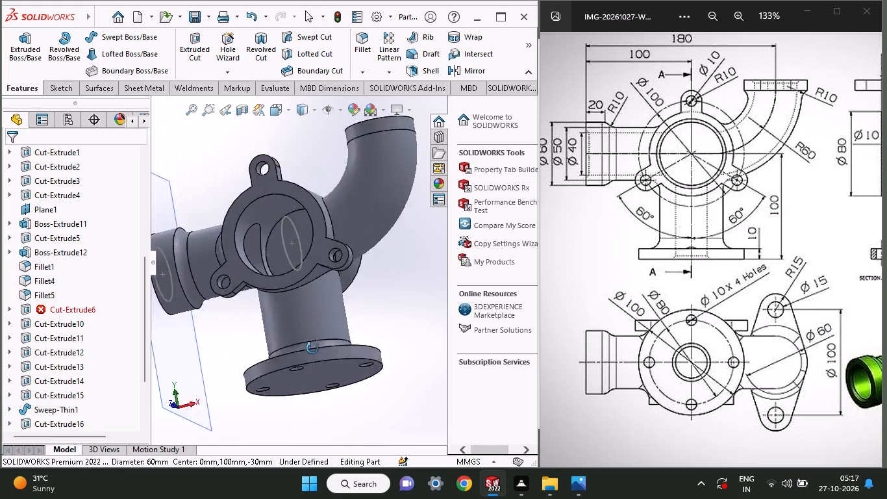
middle_click_drag(312, 348, 318, 370)
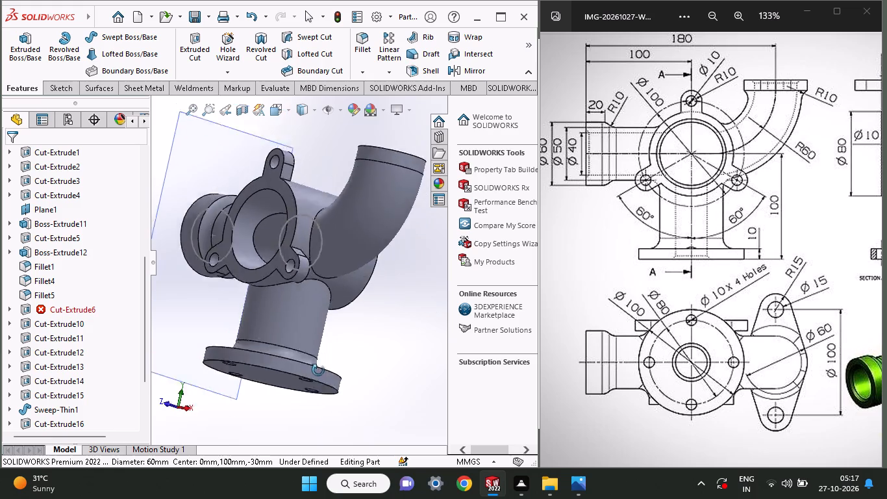
middle_click_drag(318, 370, 352, 429)
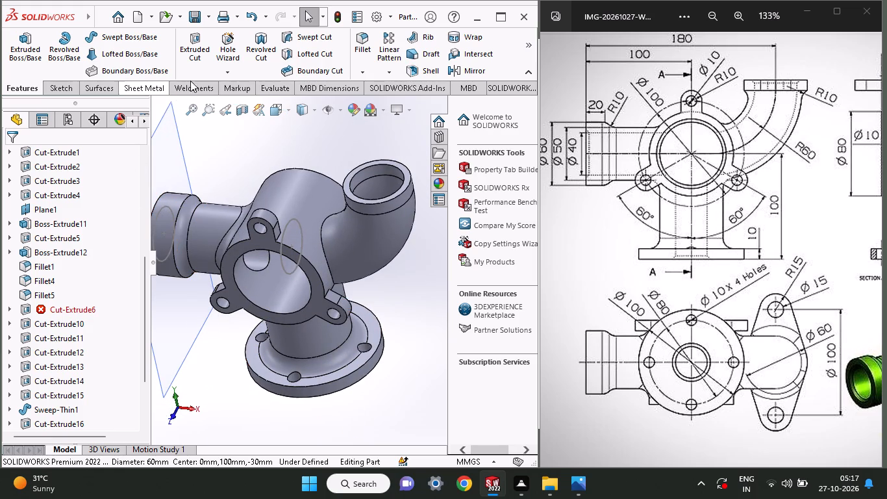
left_click(351, 52)
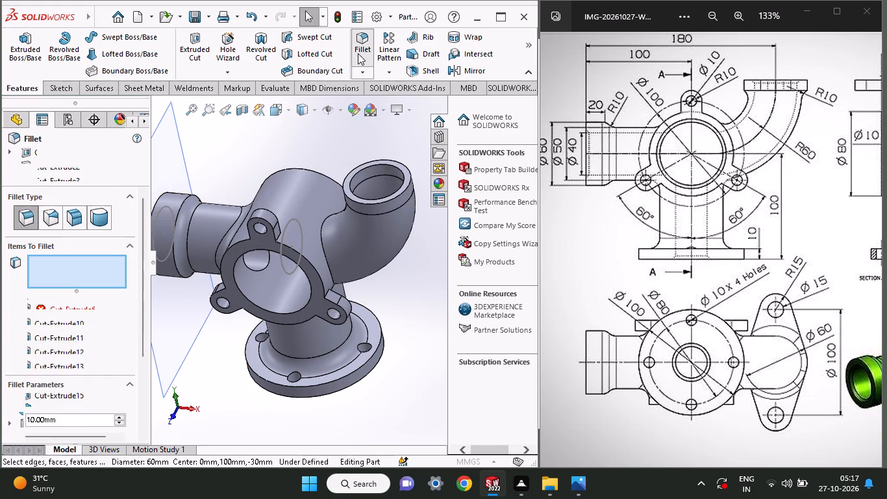
left_click(326, 262)
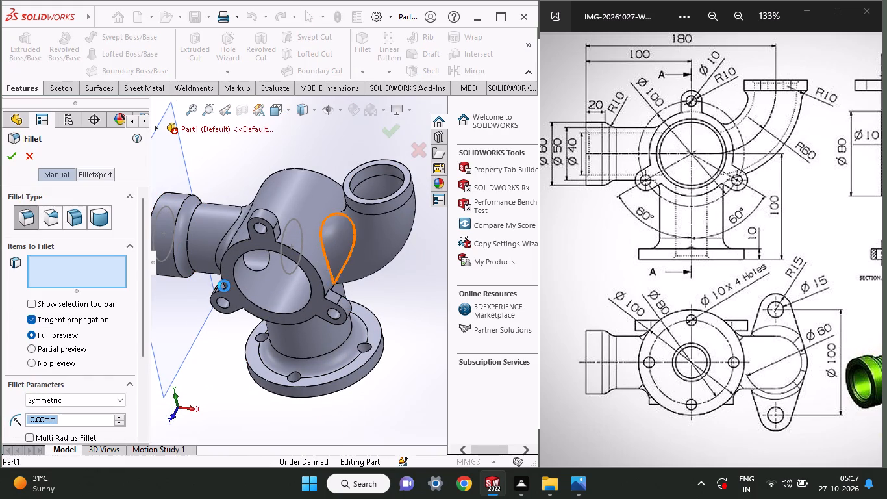
left_click(9, 149)
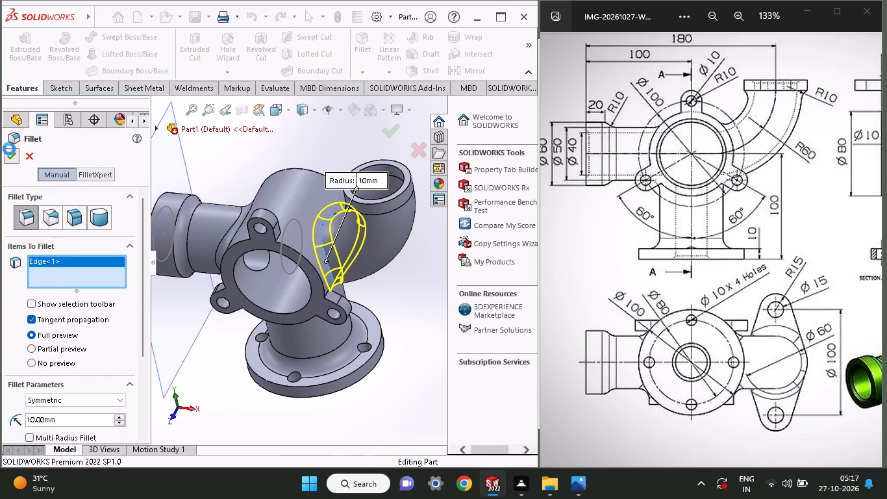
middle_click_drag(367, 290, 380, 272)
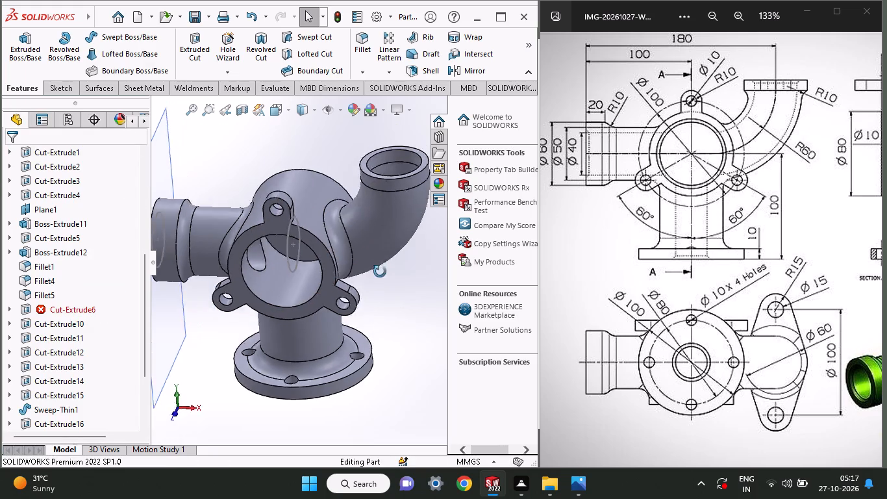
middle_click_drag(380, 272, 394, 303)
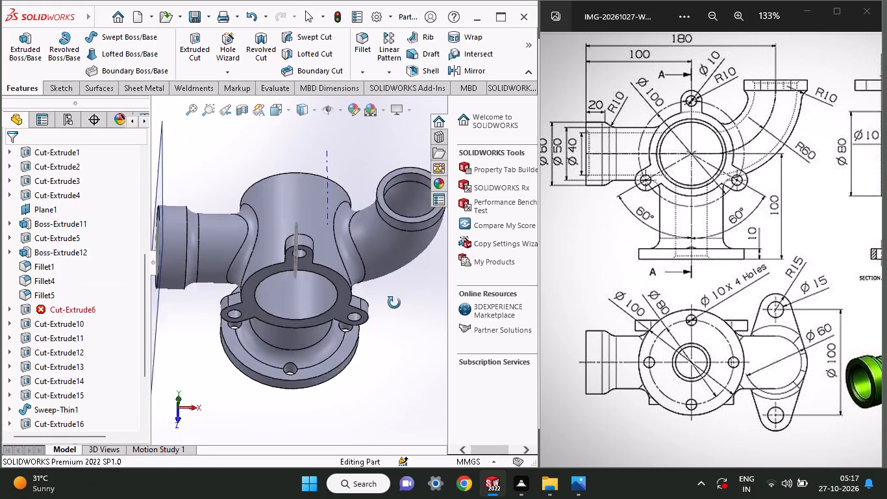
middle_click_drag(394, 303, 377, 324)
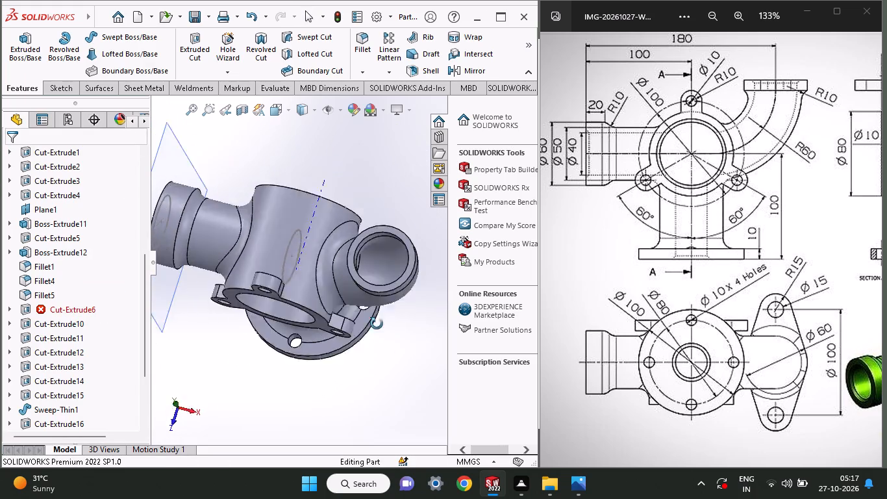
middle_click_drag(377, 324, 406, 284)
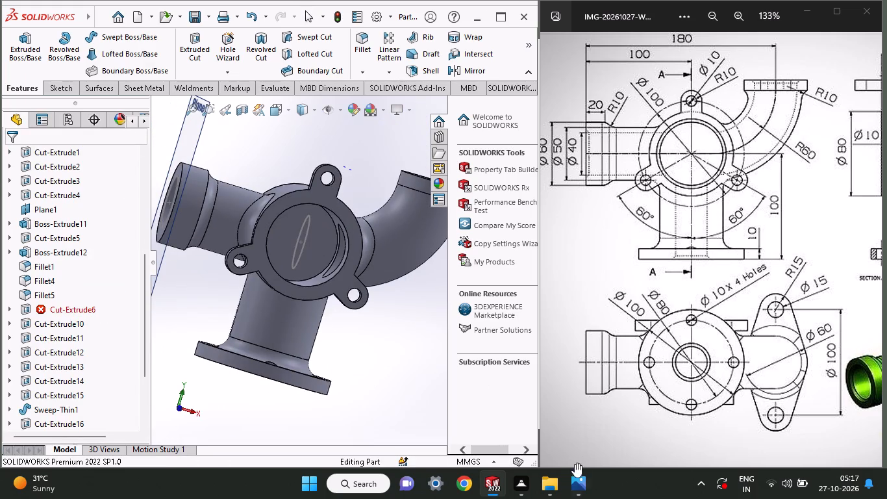
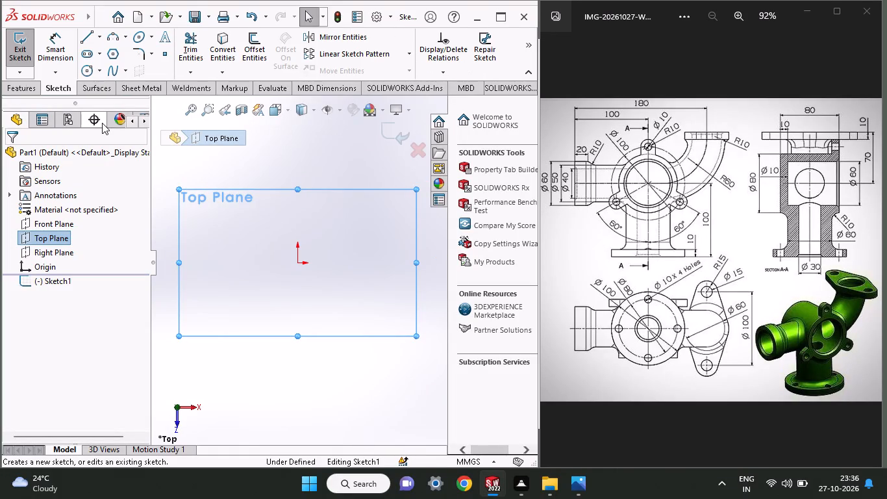
Sketch a circle centred on the origin on the Top Plane and dimension its diameter to 100 mm.
left_click(94, 71)
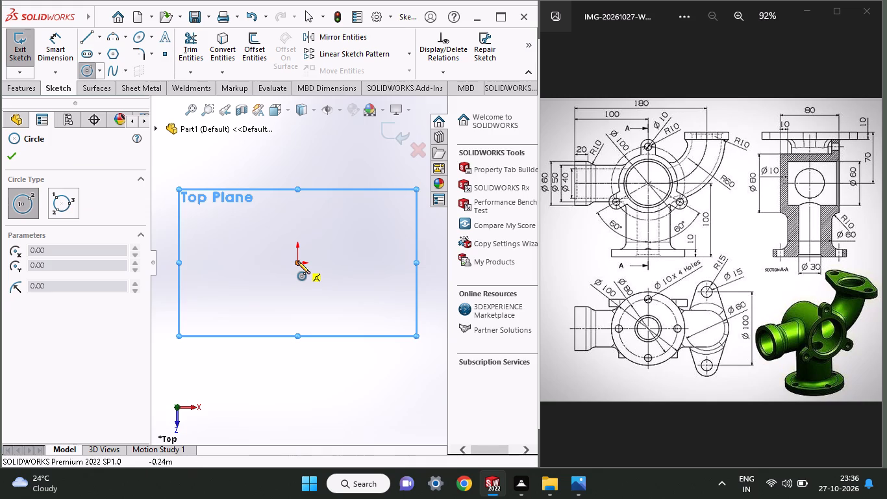
left_click(297, 261)
left_click(325, 301)
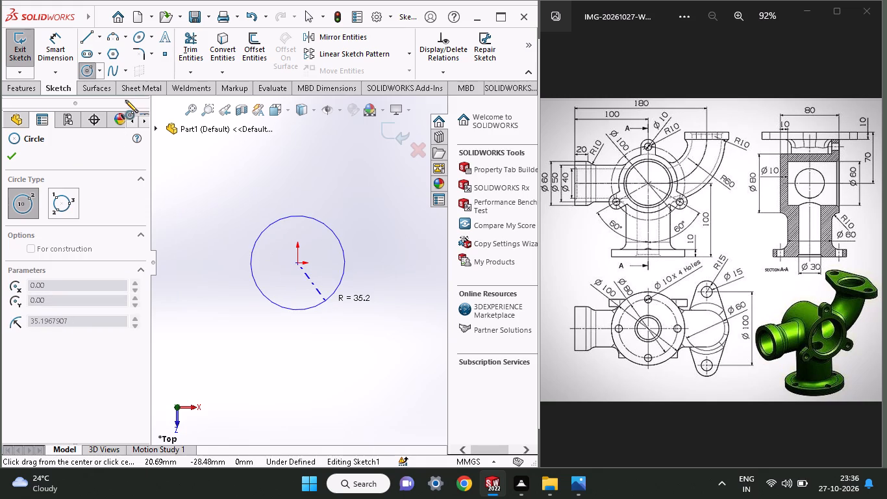
left_click(55, 54)
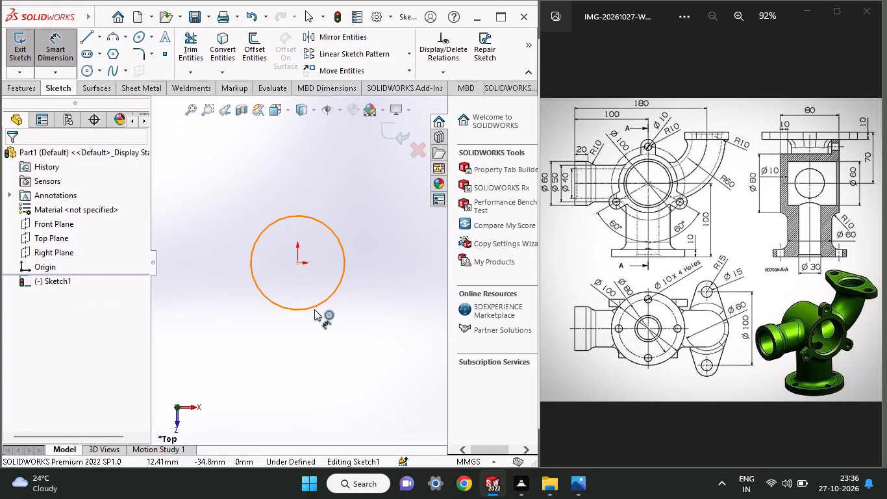
left_click(314, 309)
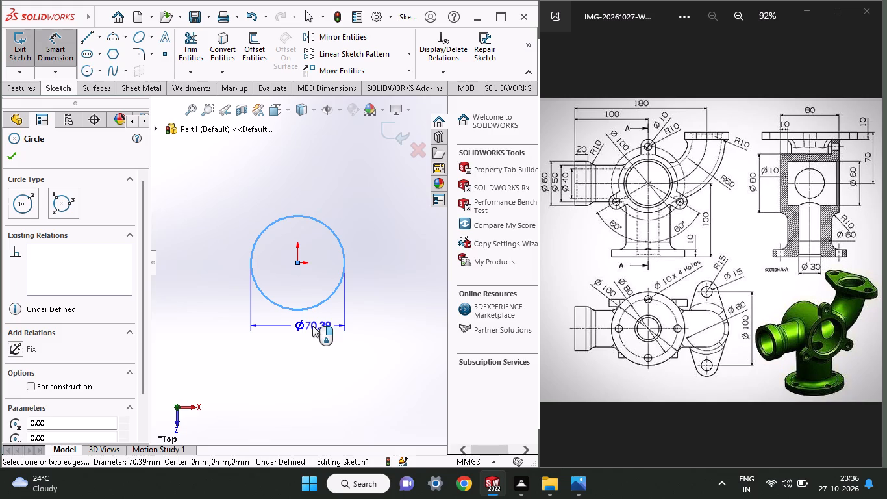
left_click(312, 330)
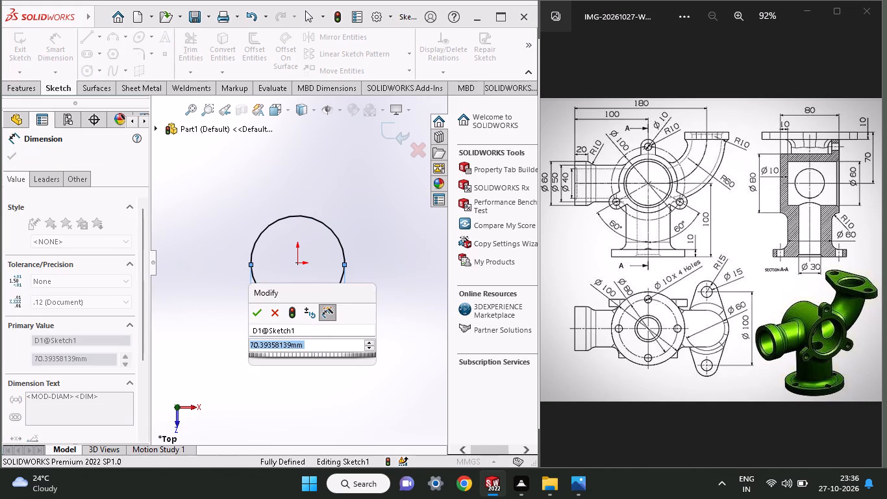
key("End")
key("Insert")
key("Insert")
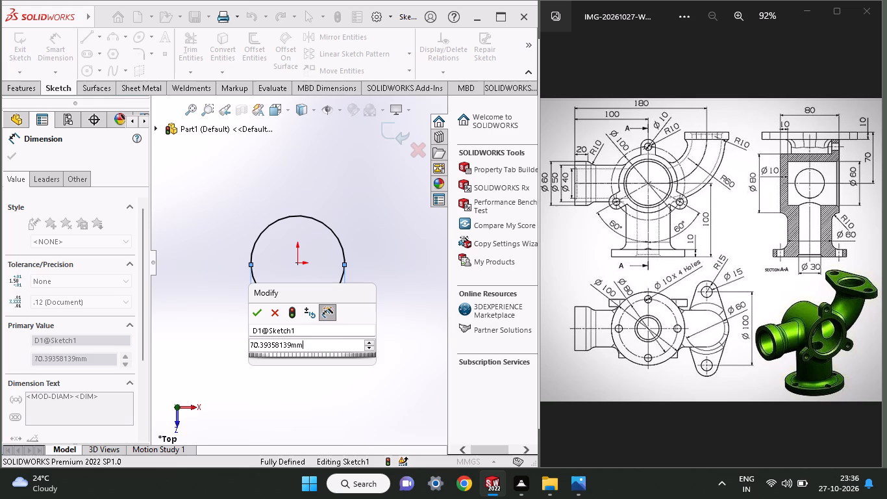
key("BackSpace")
key("BackSpace")
key("BackSpace")
key("BackSpace")
key("BackSpace")
key("BackSpace")
key("BackSpace")
key("BackSpace")
key("BackSpace")
key("BackSpace")
key("BackSpace")
key("BackSpace")
key("BackSpace")
key("BackSpace")
key("BackSpace")
key("BackSpace")
key("BackSpace")
key("BackSpace")
key("BackSpace")
key("BackSpace")
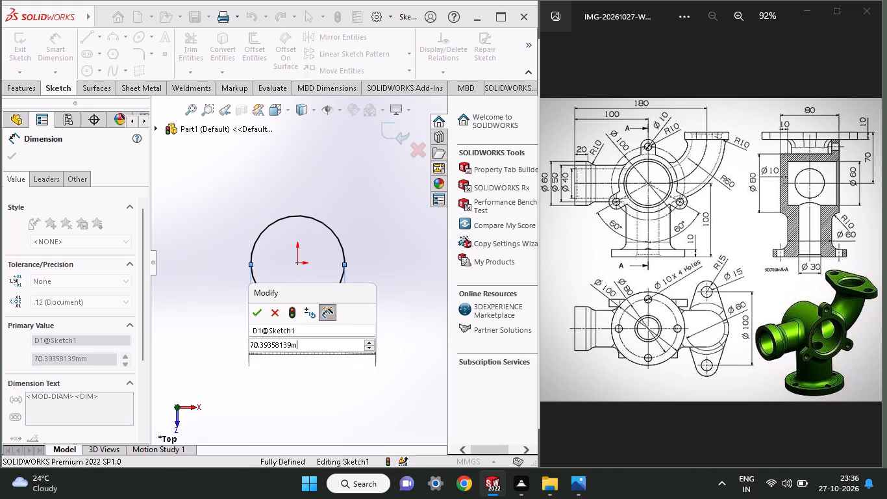
type("100")
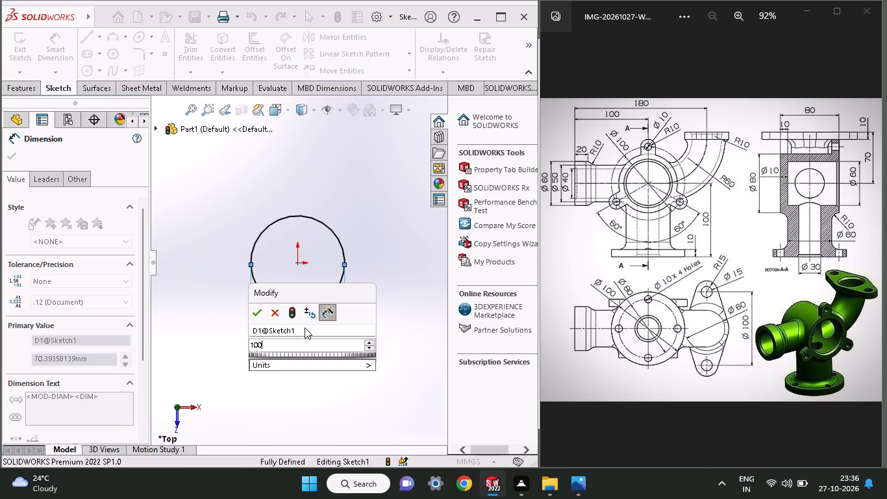
key("Return")
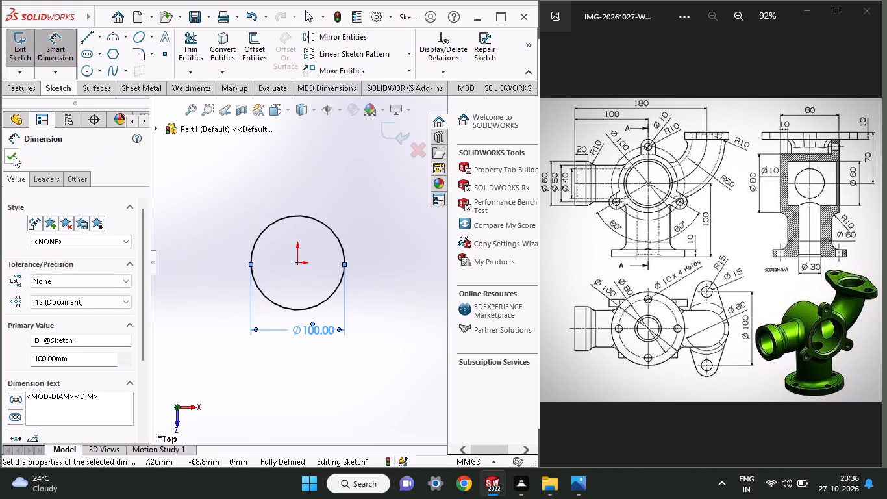
left_click(14, 155)
Extrude the 100 mm circle as a blind boss 10 mm thick to form the base flange.
left_click(13, 92)
left_click(18, 76)
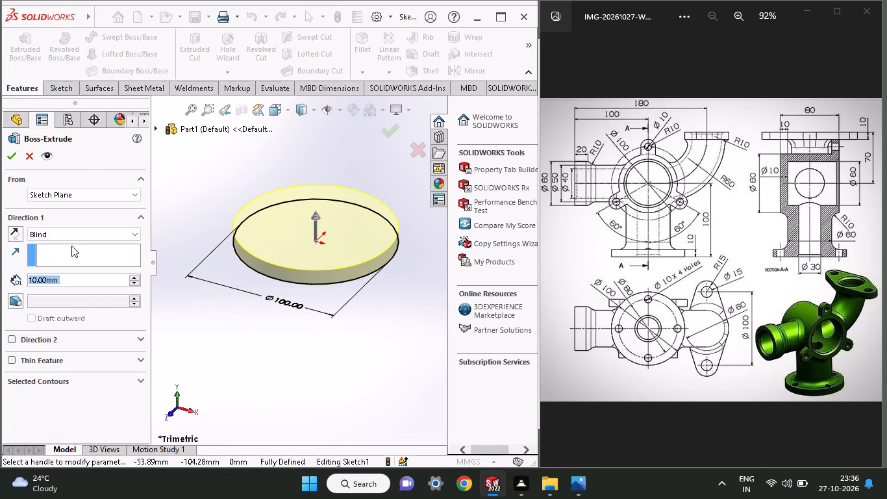
left_click(10, 163)
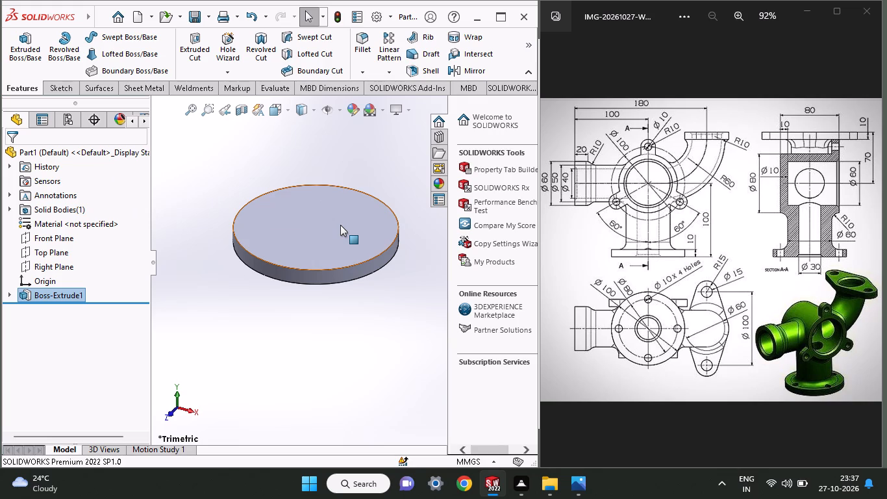
Sketch a circle centred on the origin on the base flange's upper face and dimension its diameter to 60 mm.
left_click(346, 224)
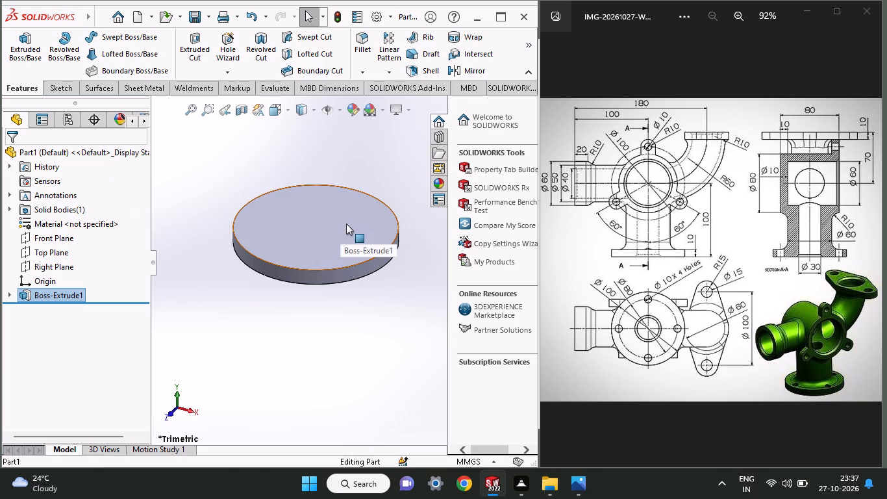
left_click(399, 178)
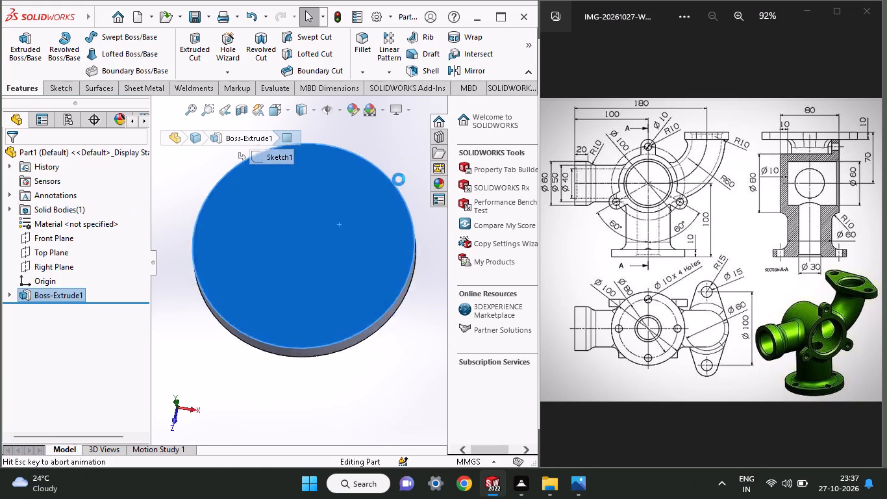
left_click(90, 72)
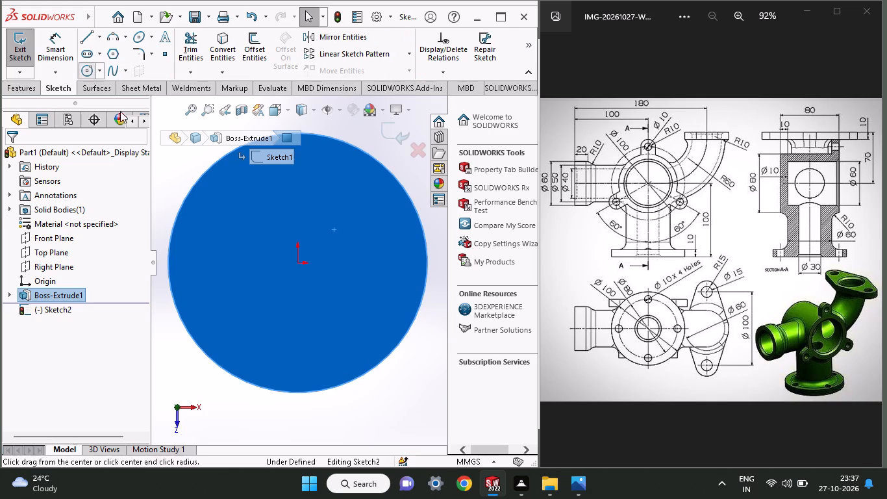
left_click(297, 261)
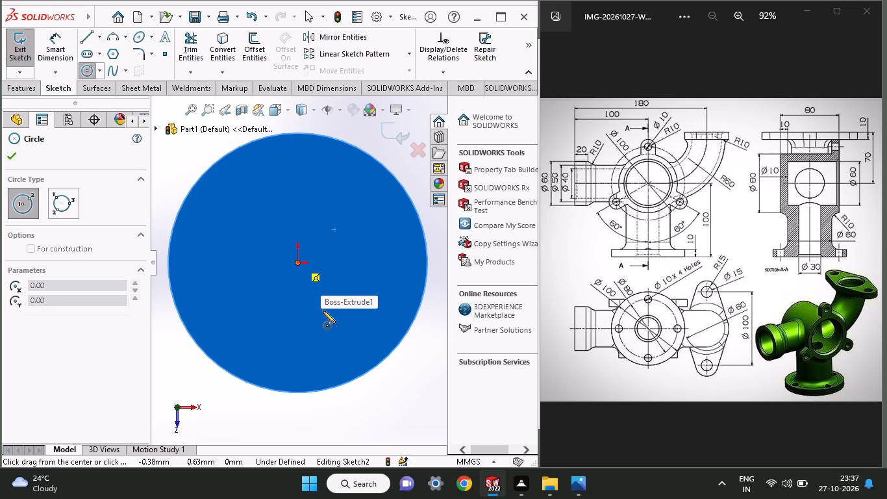
left_click(323, 311)
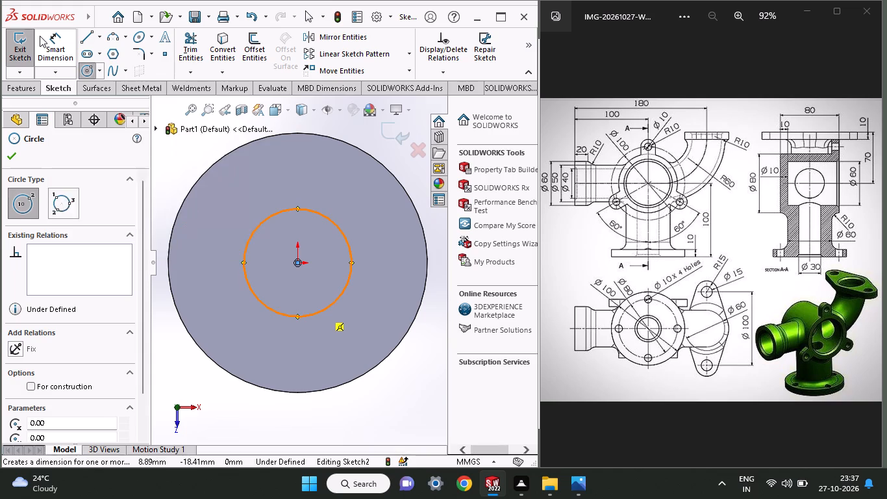
left_click(273, 313)
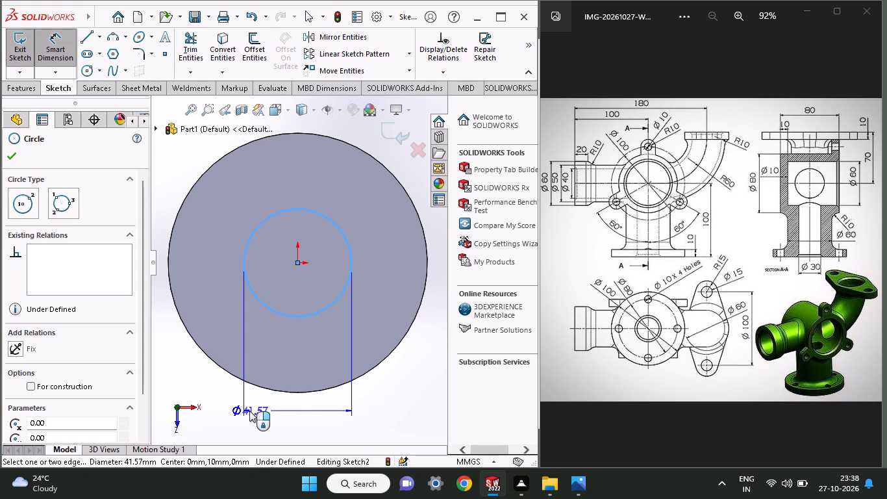
left_click(251, 410)
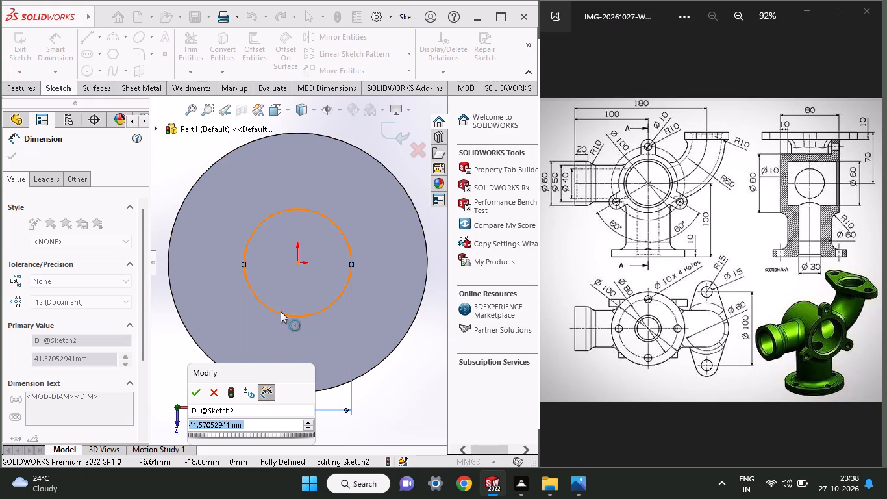
type("60")
key("Return")
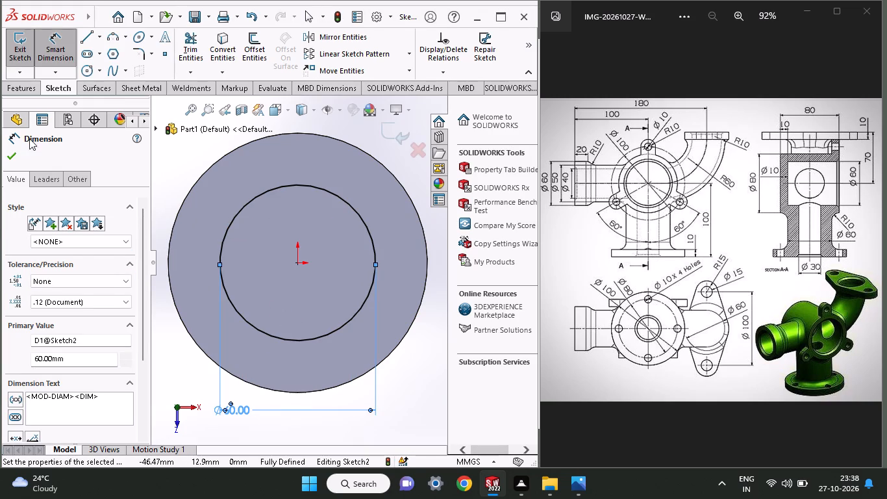
Extrude the 60 mm circle upward as a blind boss 90 mm high, merged with the base flange.
left_click(30, 88)
left_click(33, 66)
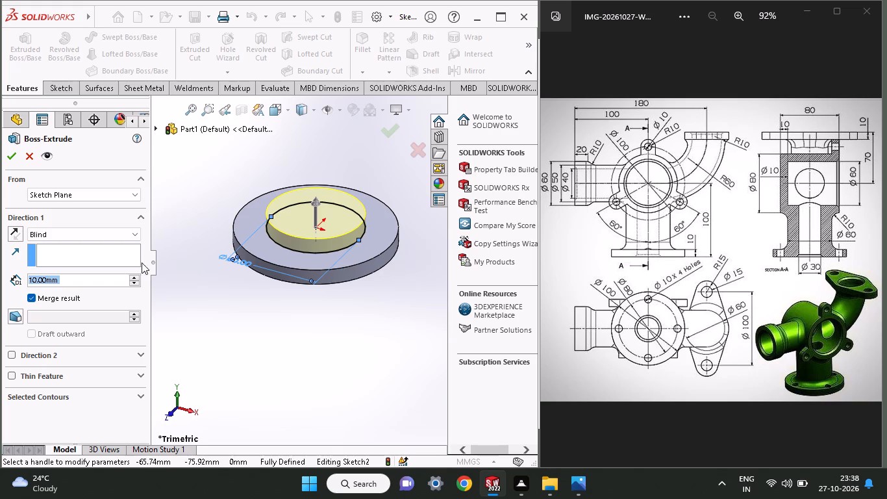
type("90")
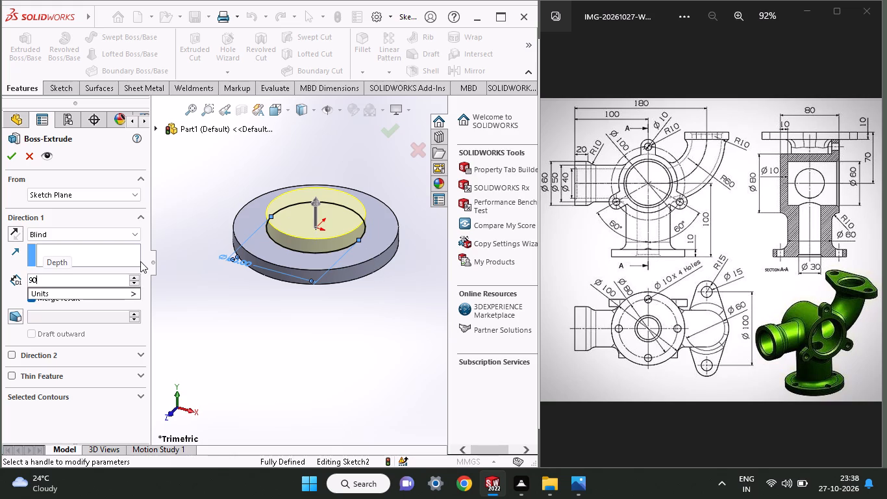
key("Return")
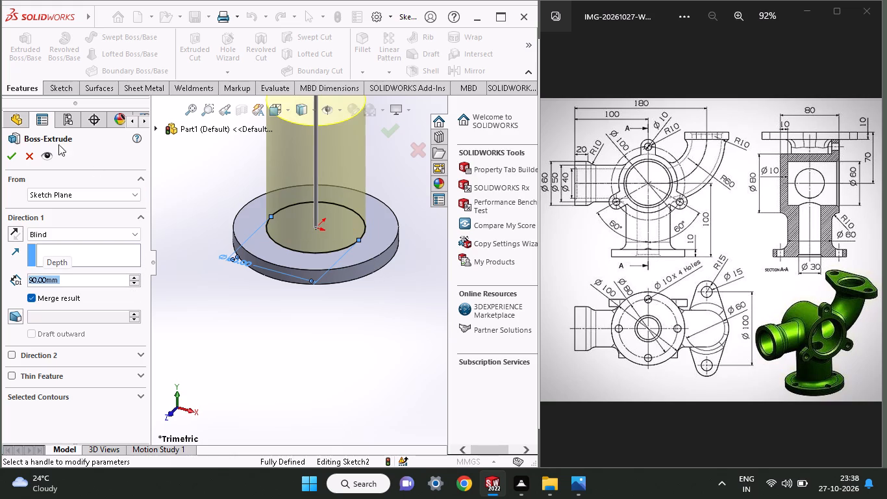
left_click(8, 148)
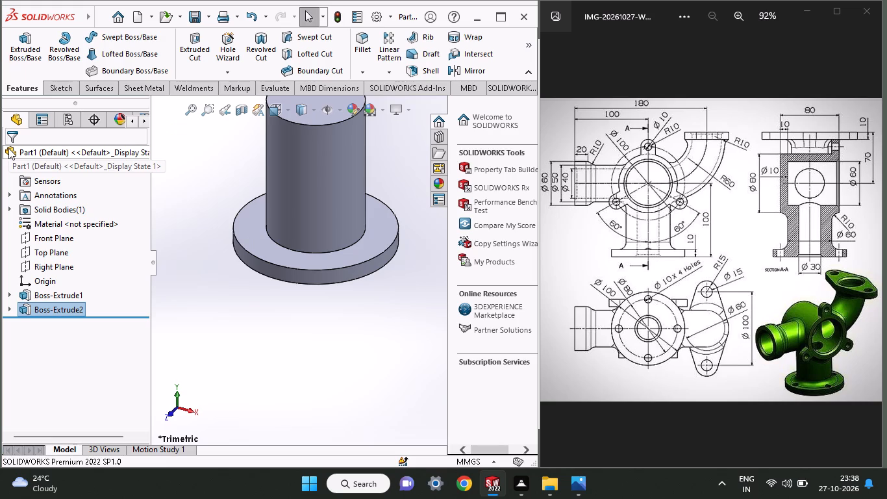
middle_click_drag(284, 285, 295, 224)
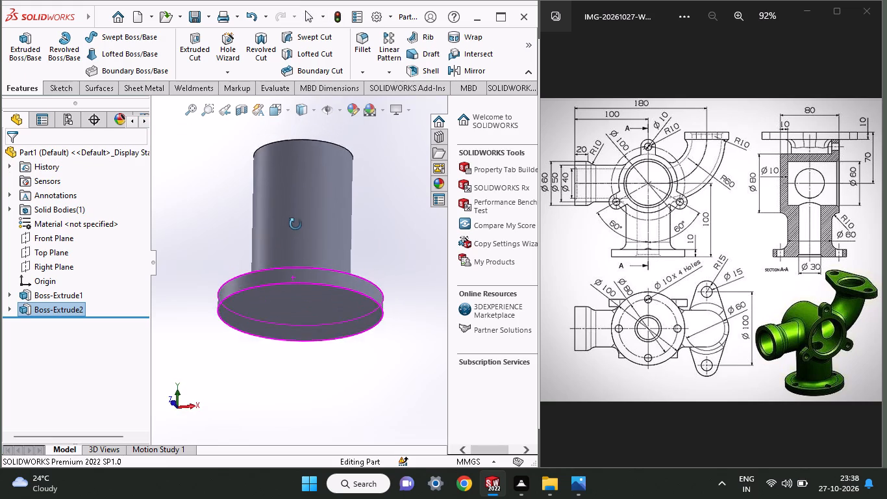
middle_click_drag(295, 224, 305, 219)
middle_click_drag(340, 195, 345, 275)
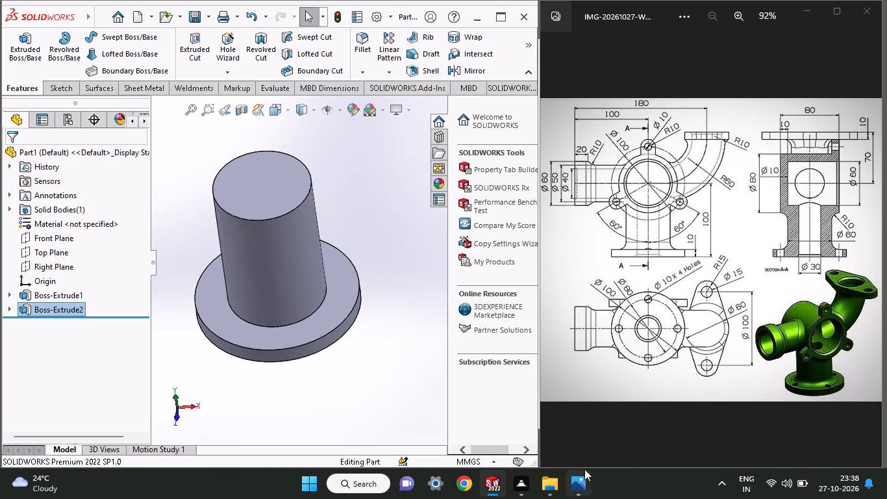
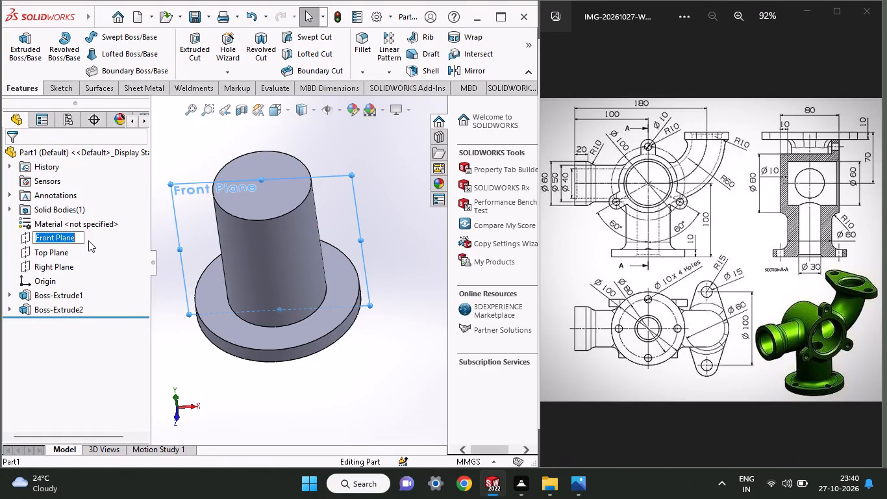
Sketch a circle on the Front Plane centred on the midpoint of the vertical pipe's top edge and dimension its diameter to 100 mm.
left_click(88, 240)
left_click(92, 230)
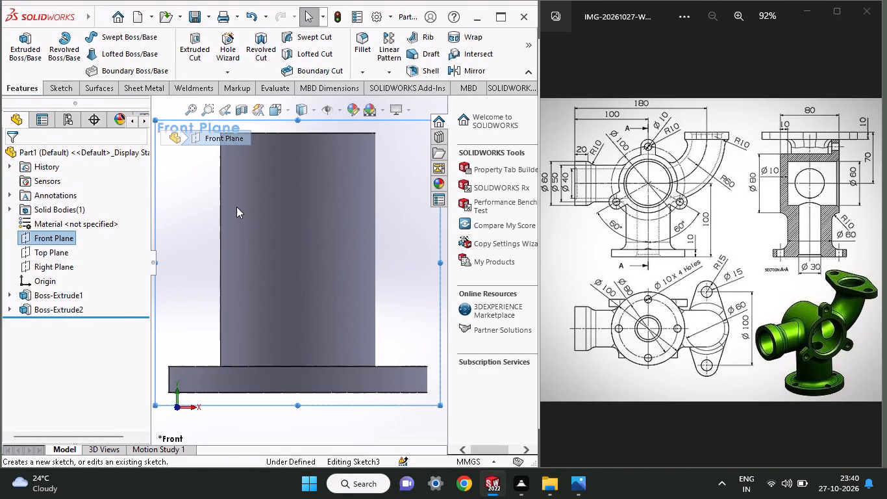
scroll(236, 207, "up", 1, "ctrl")
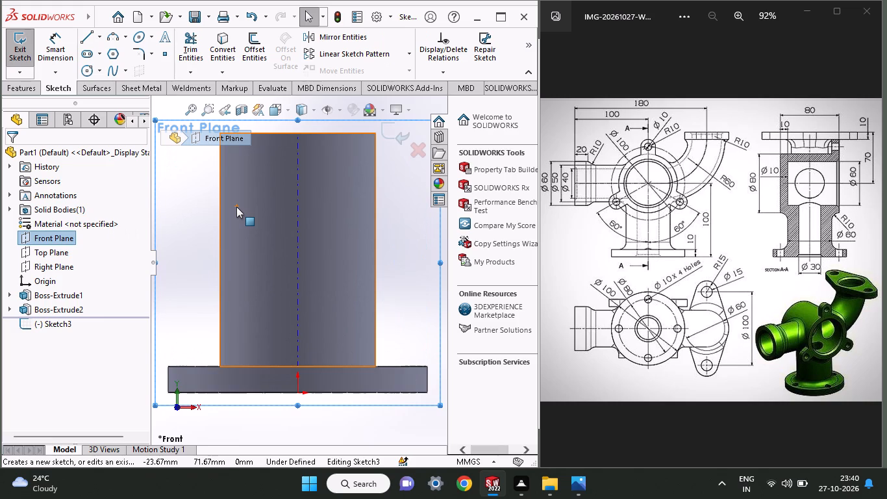
scroll(278, 192, "right", 1)
scroll(278, 192, "up", 1, "ctrl")
scroll(278, 192, "right", 1, "ctrl")
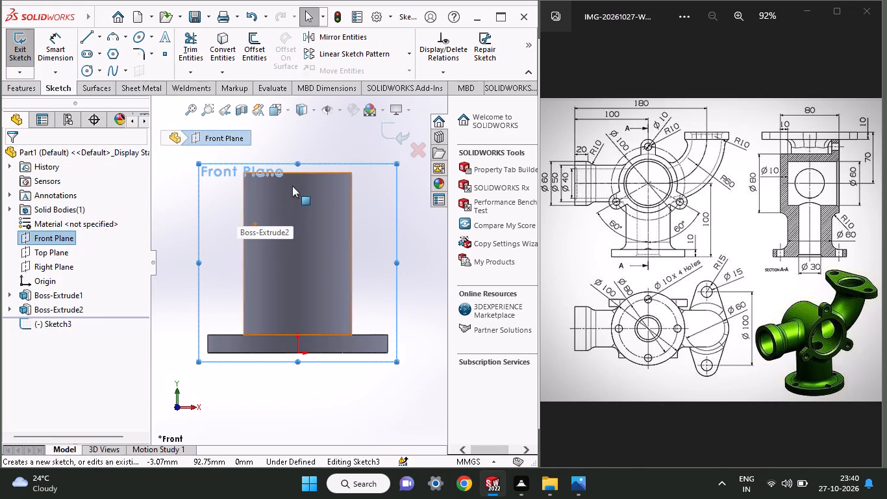
scroll(292, 186, "up", 2, "ctrl")
scroll(292, 186, "down", 4, "ctrl")
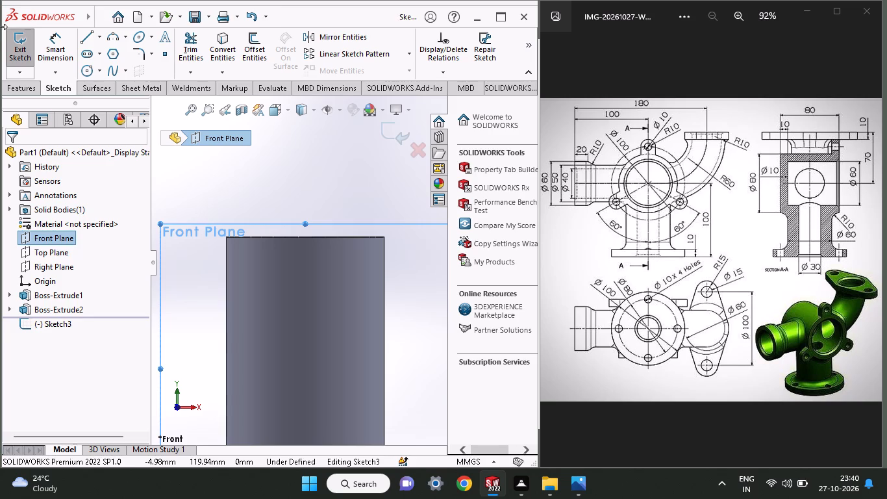
left_click(92, 75)
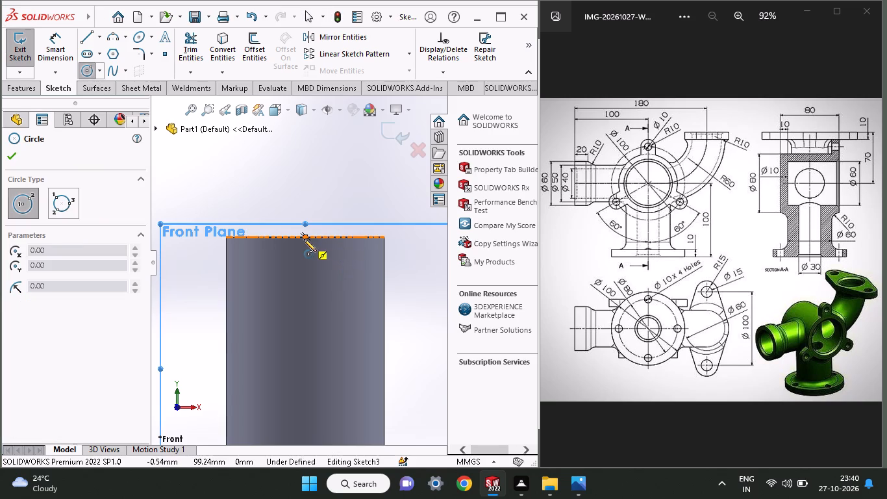
left_click(304, 239)
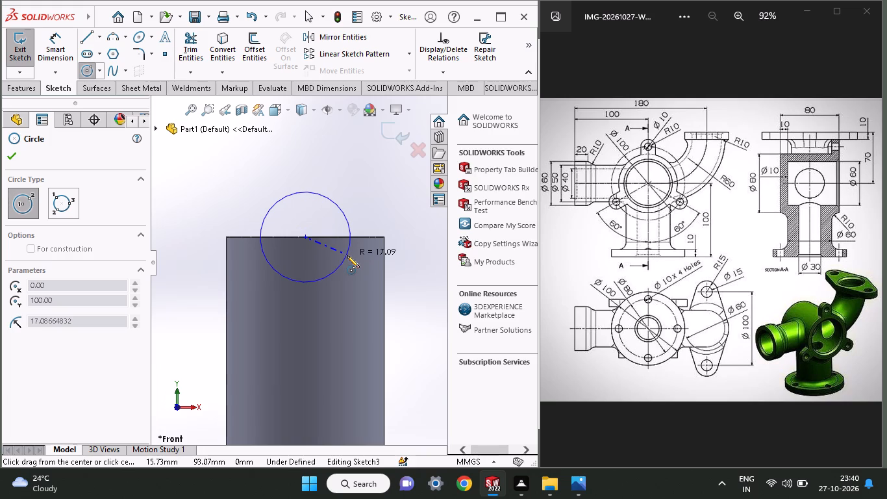
left_click(399, 251)
left_click(47, 49)
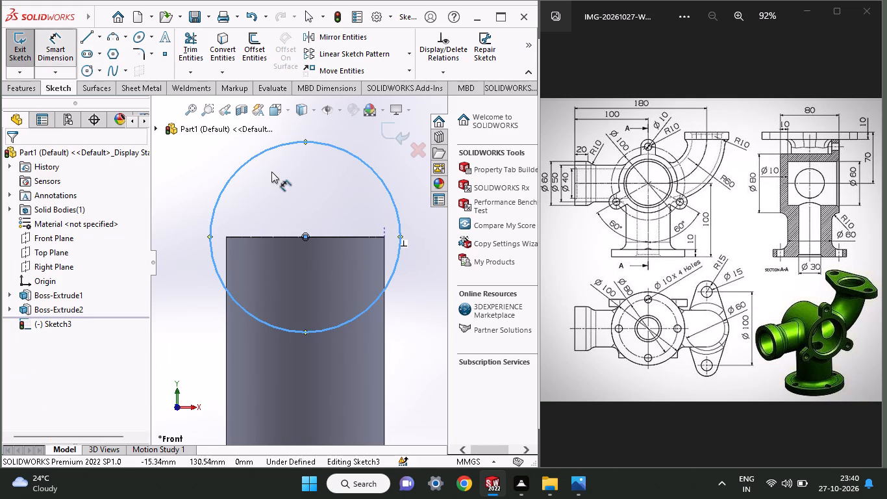
left_click(262, 153)
left_click(273, 172)
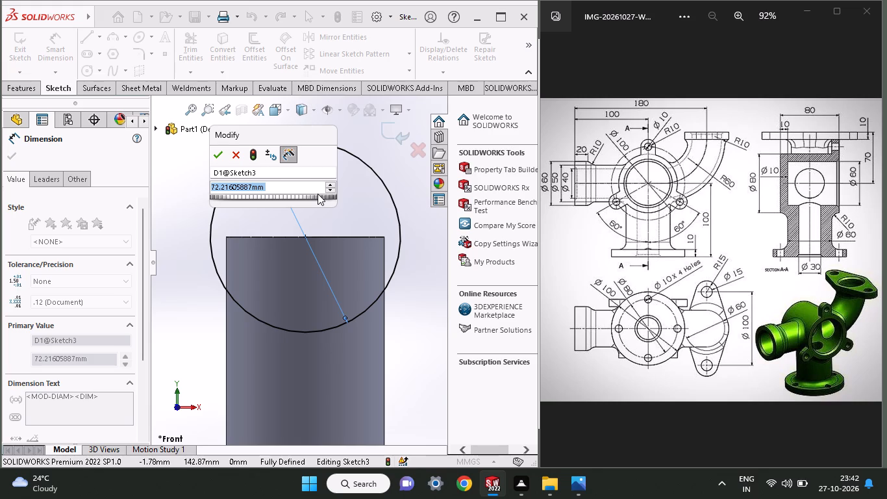
type("100")
key("Return")
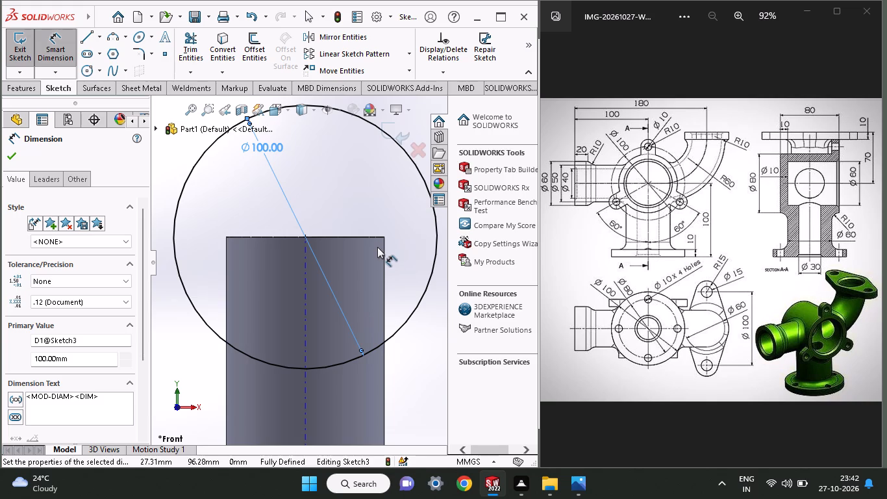
Sketch a small circle centred on the top quadrant point of the 100 mm circle and dimension its diameter to 20 mm.
left_click(87, 74)
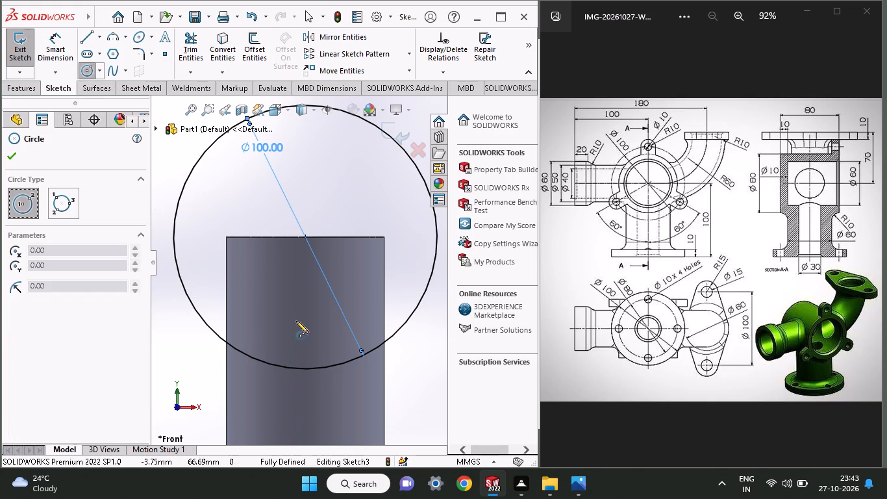
scroll(302, 231, "down", 1)
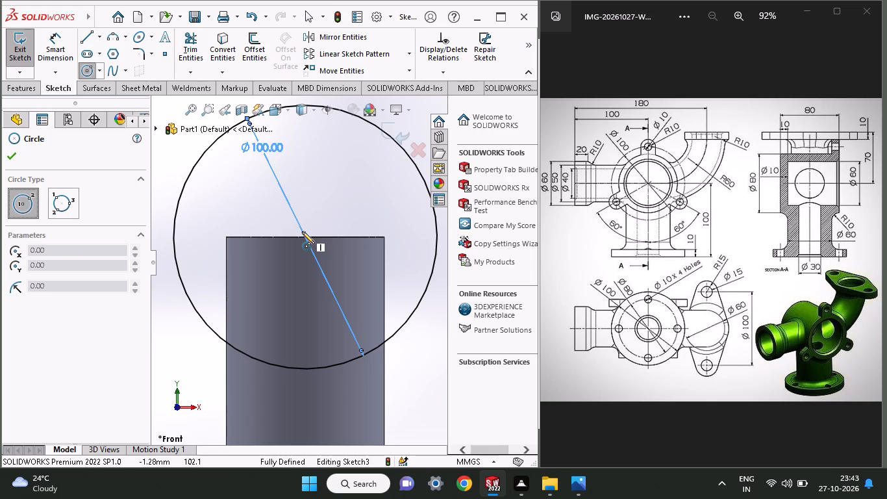
scroll(302, 231, "down", 1)
scroll(302, 231, "up", 2, "ctrl")
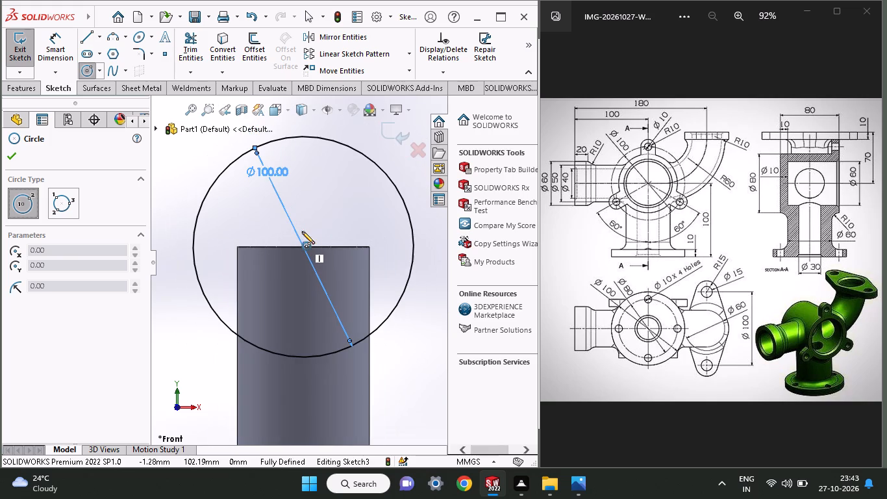
scroll(302, 231, "up", 3, "ctrl")
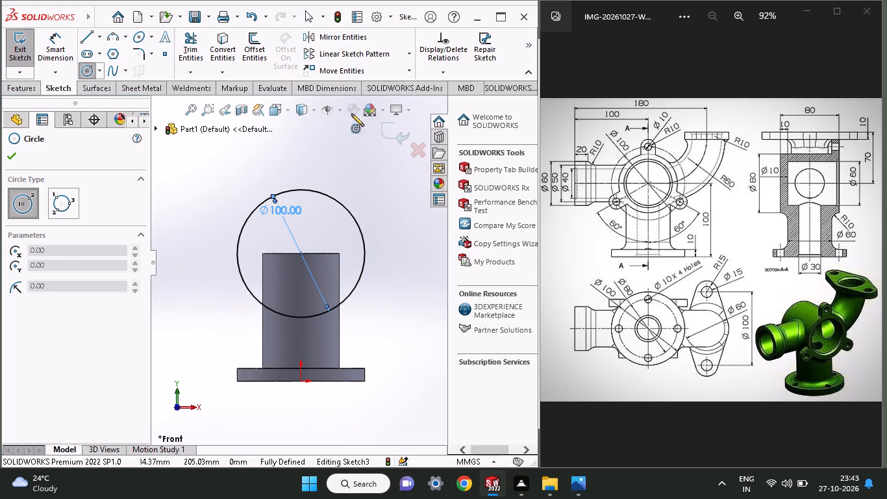
scroll(308, 181, "down", 3, "ctrl")
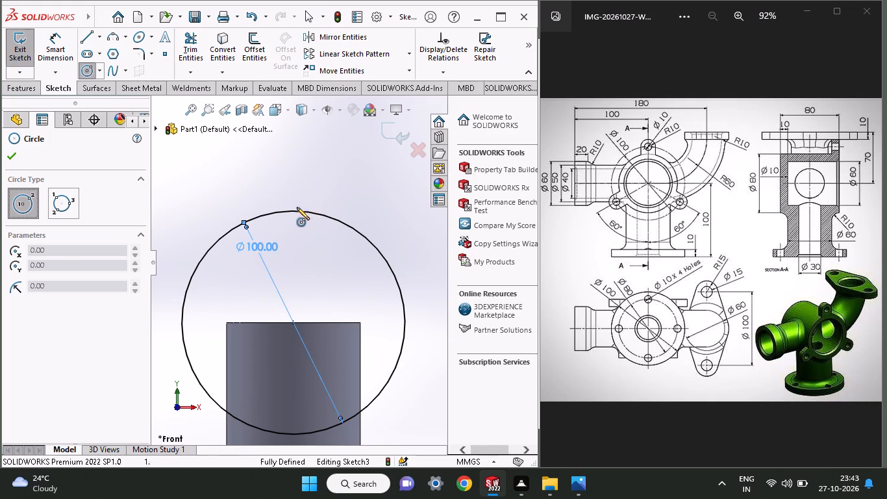
left_click(292, 207)
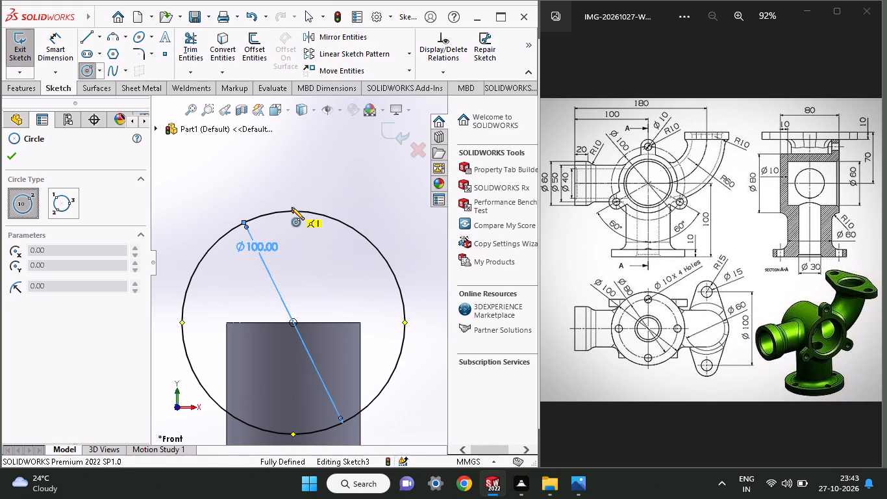
left_click(302, 222)
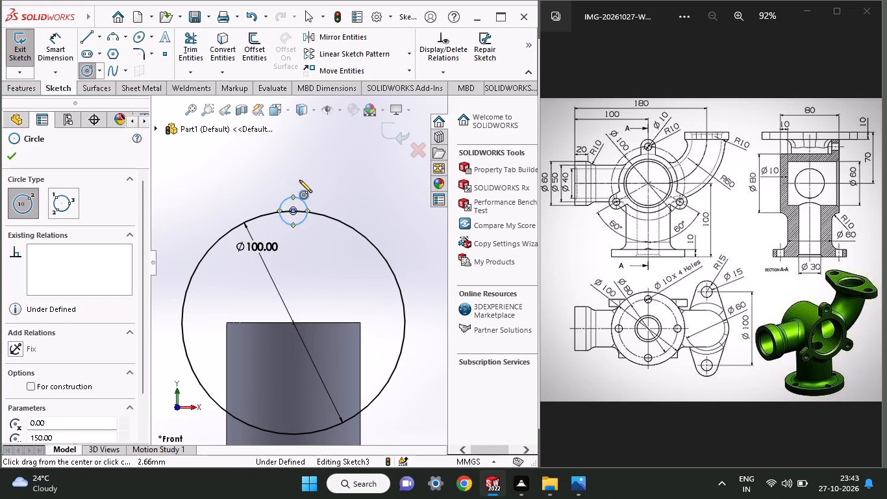
left_click(62, 49)
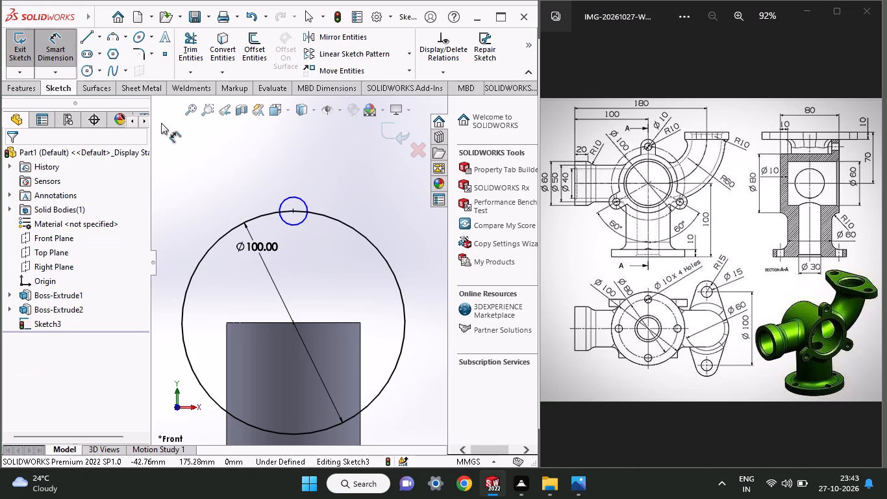
left_click(297, 196)
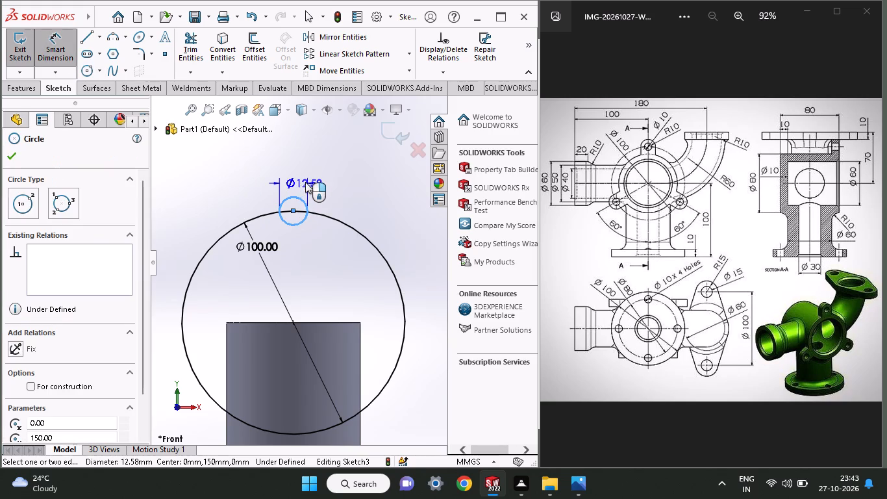
left_click(305, 182)
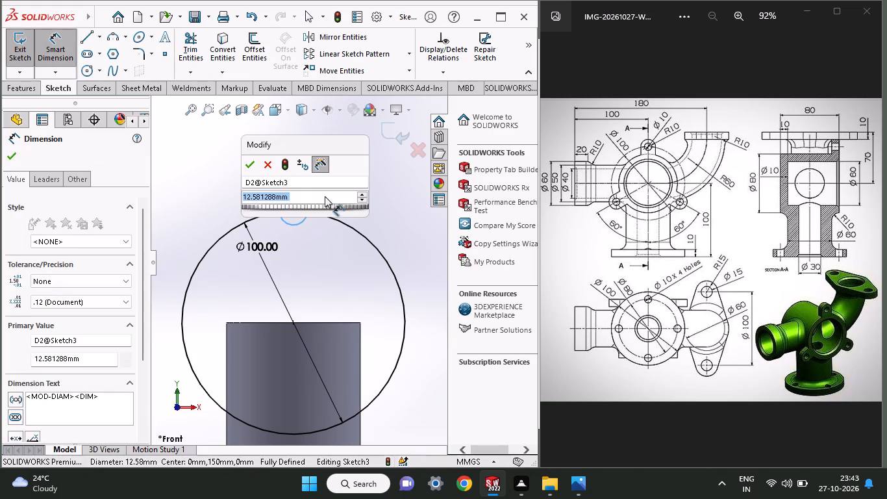
type("20")
key("Return")
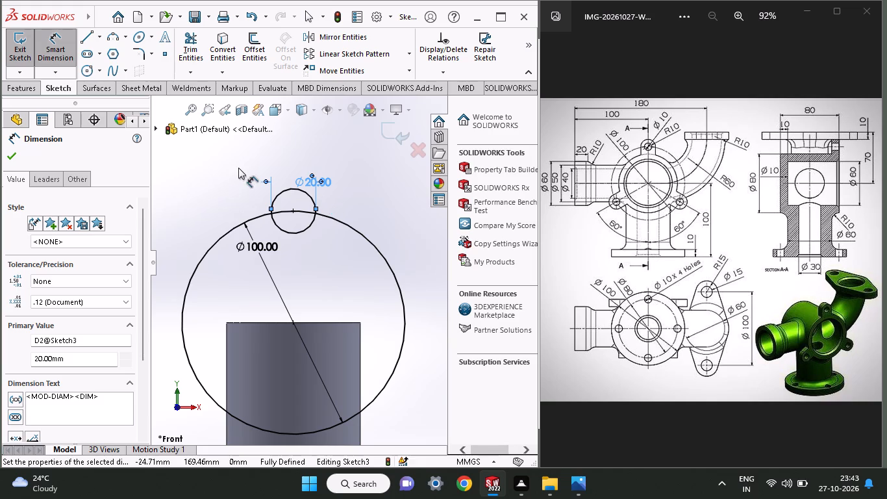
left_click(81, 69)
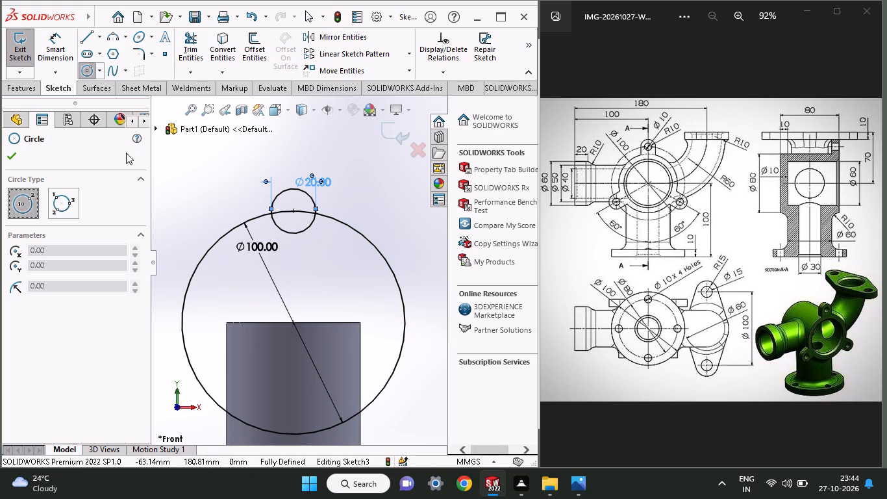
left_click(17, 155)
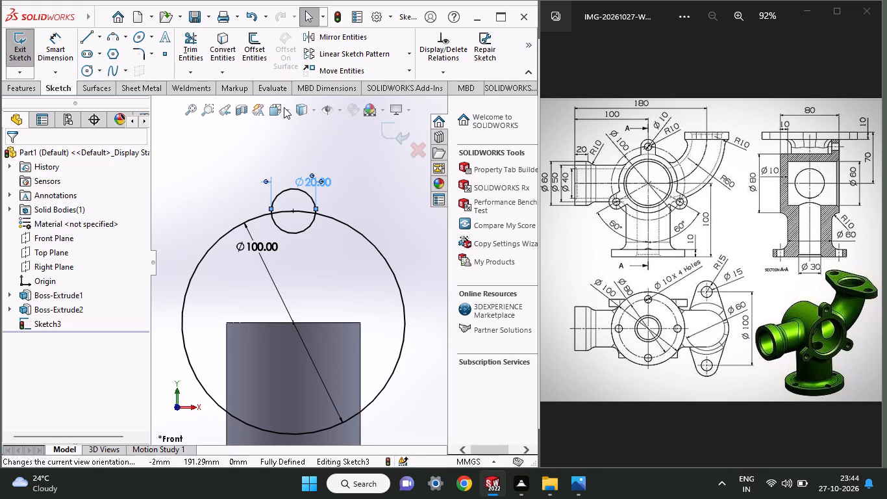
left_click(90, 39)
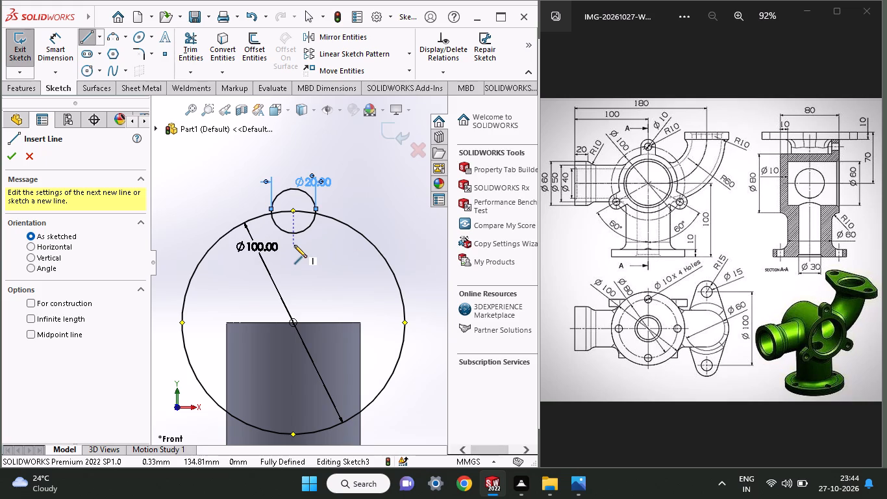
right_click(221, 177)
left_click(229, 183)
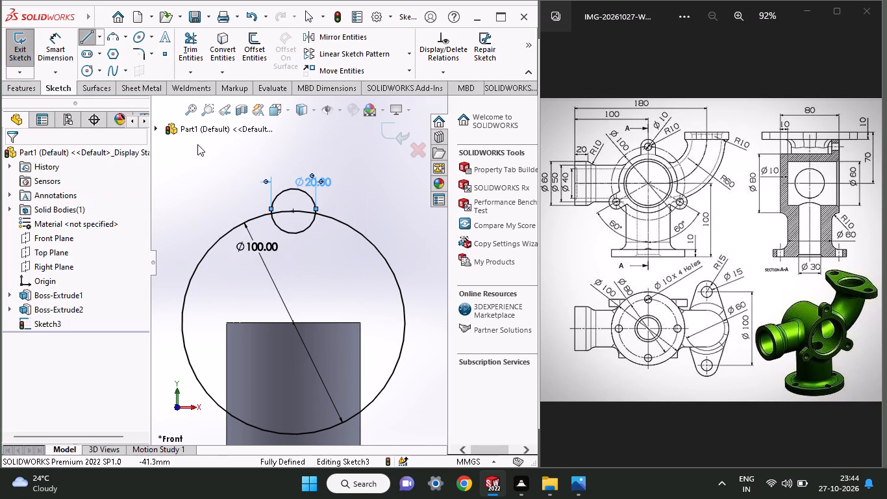
Sketch a circle concentric with the 100 mm circle and dimension its diameter to 80 mm.
left_click(91, 73)
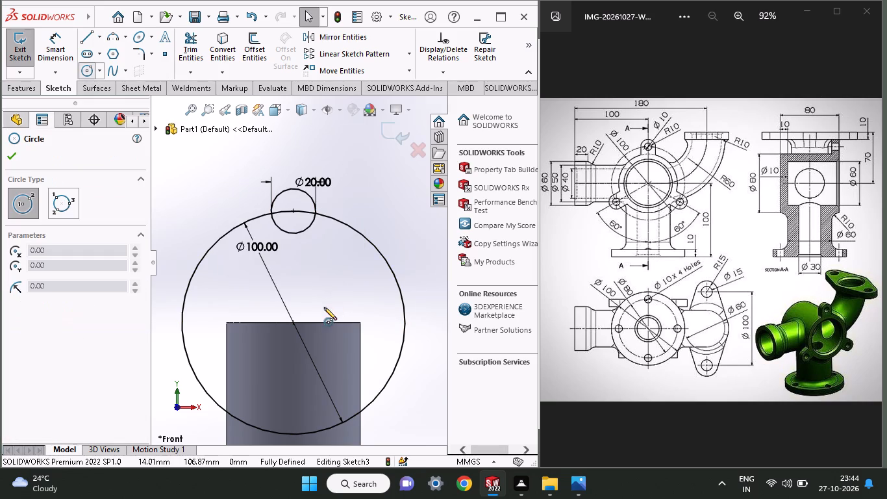
left_click(293, 324)
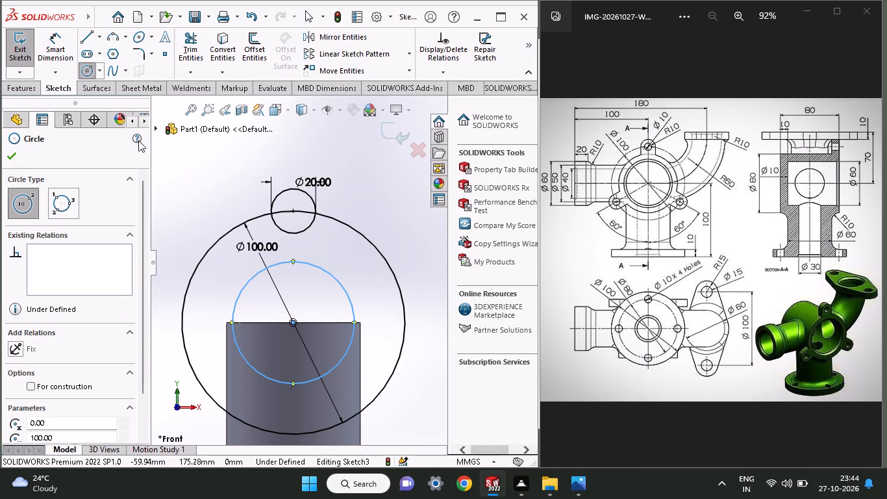
left_click(54, 55)
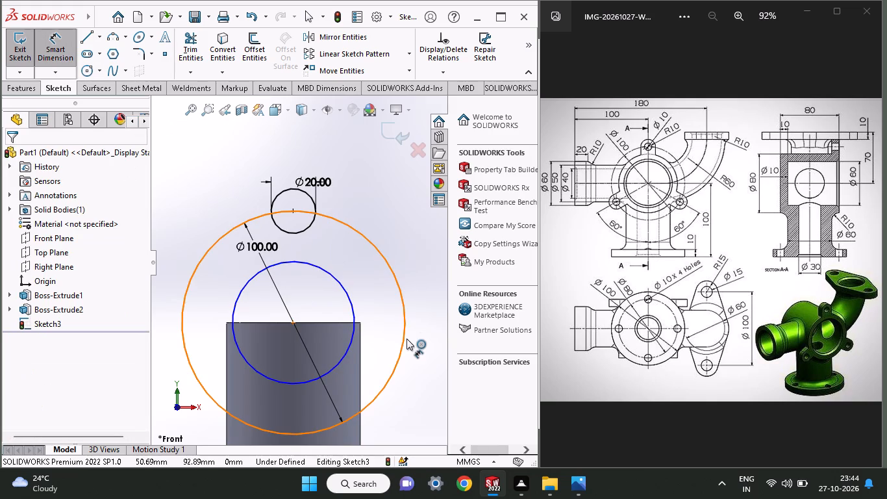
left_click(355, 307)
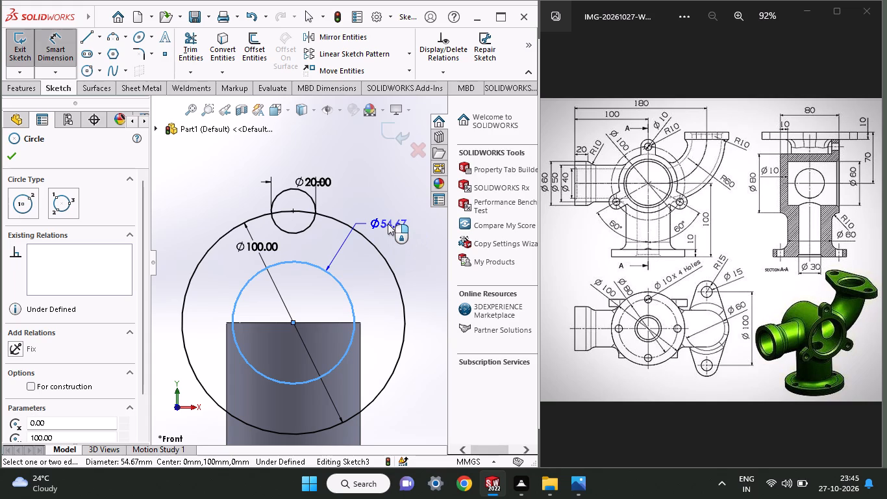
left_click(388, 224)
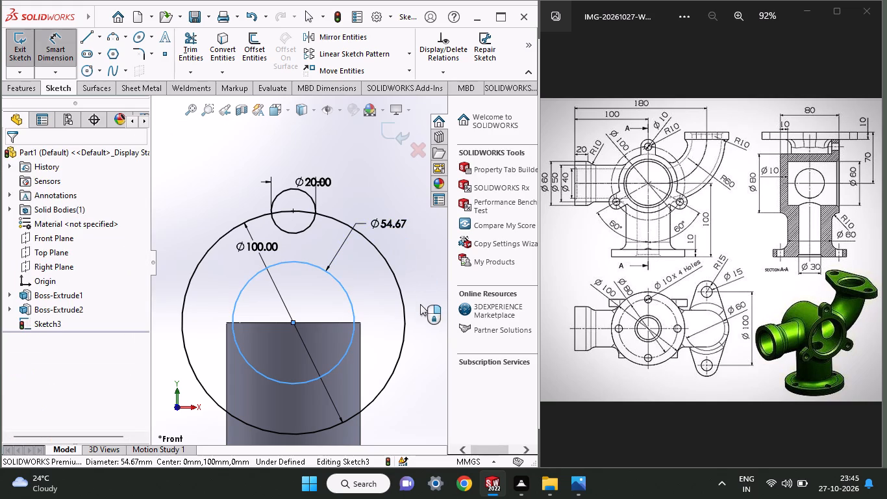
type("80")
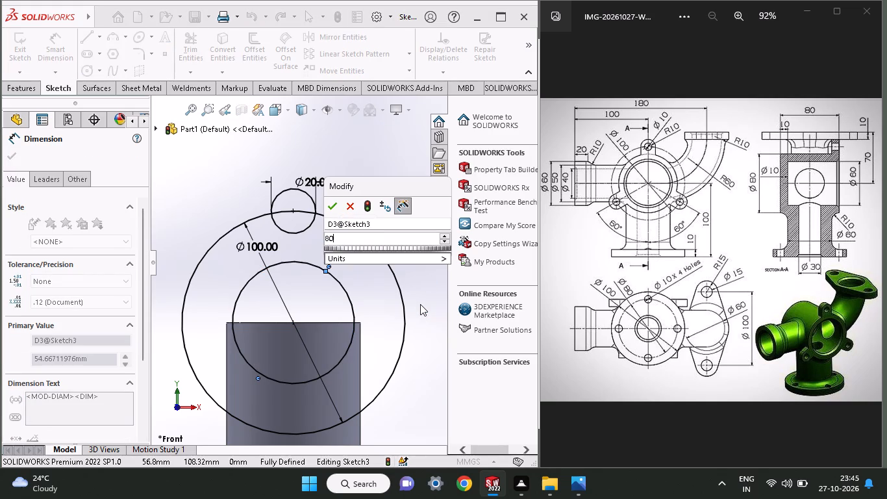
key("Return")
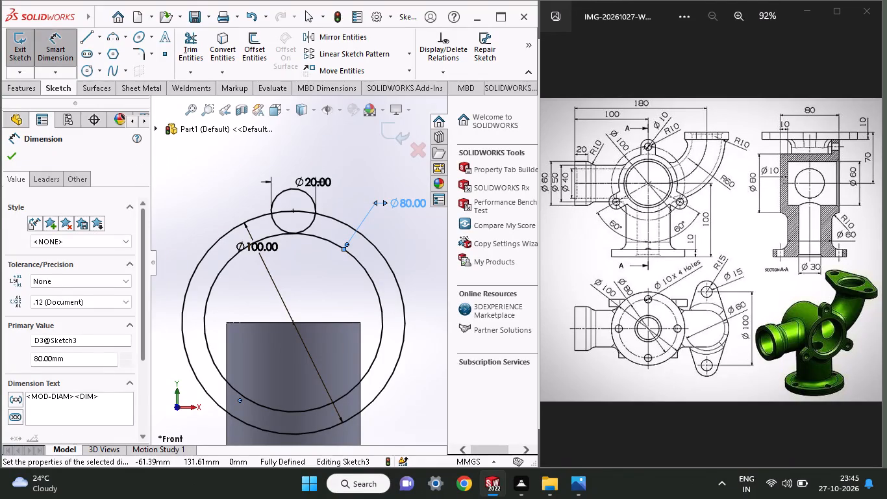
Sketch a vertical line about 25 mm long downward from the left quadrant point of the 20 mm circle, crossing the 80 mm circle.
left_click(89, 40)
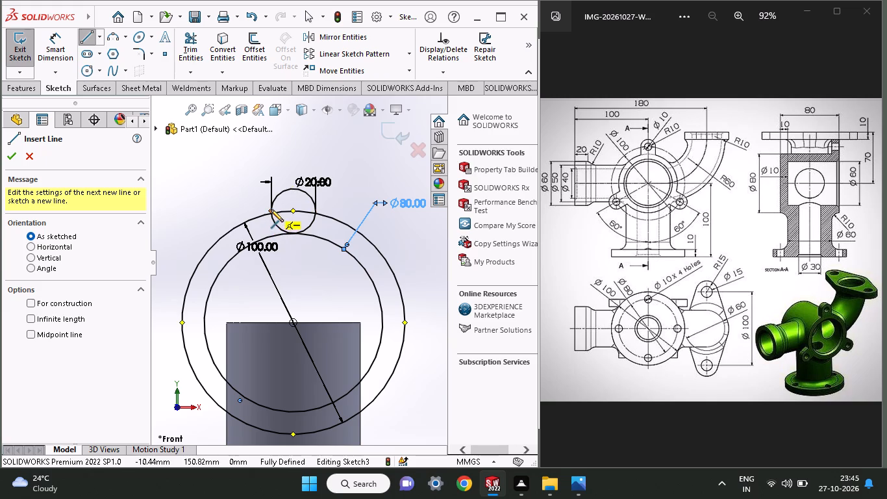
left_click(271, 209)
left_click(269, 267)
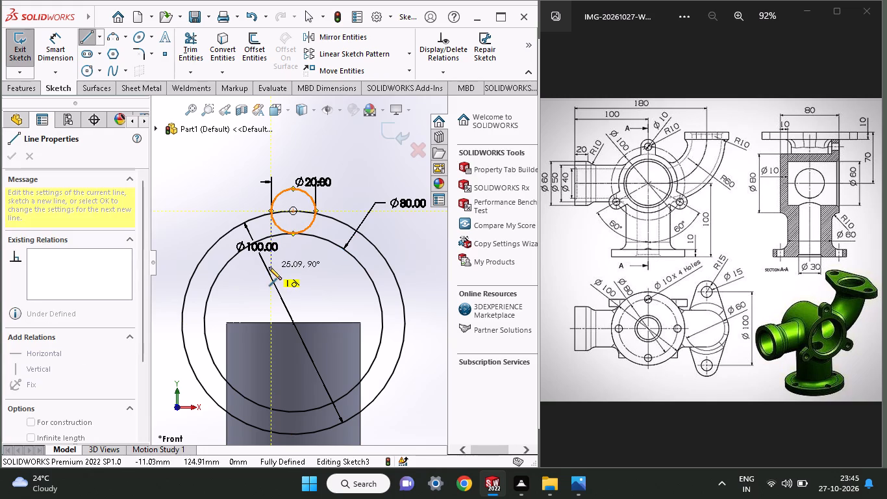
right_click(283, 259)
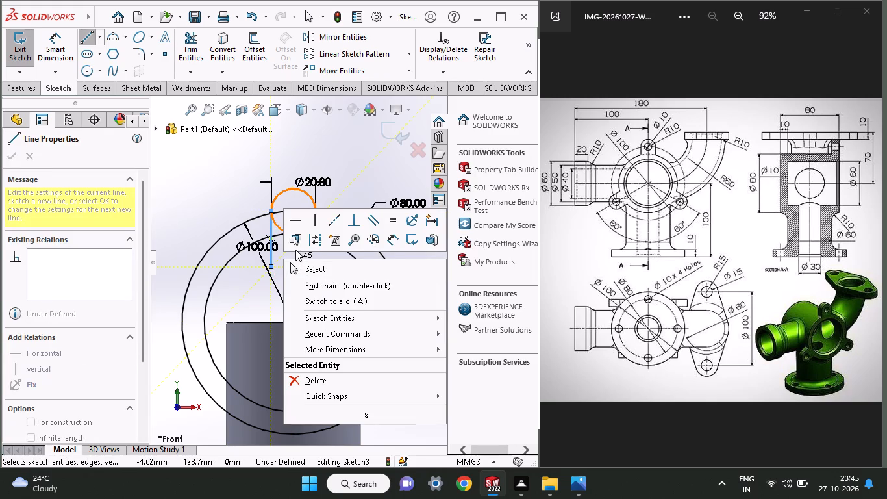
left_click(306, 266)
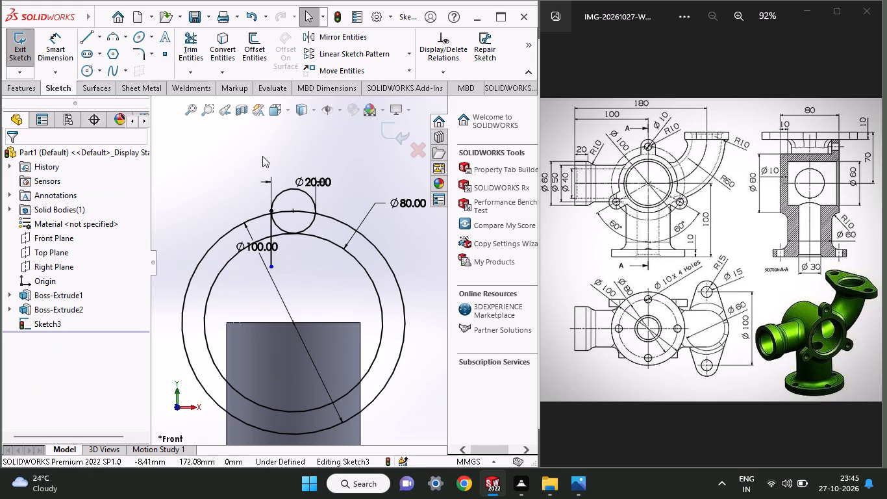
Sketch a vertical line downward from the right quadrant point of the 20 mm circle, ending level with the line on its left.
left_click(82, 31)
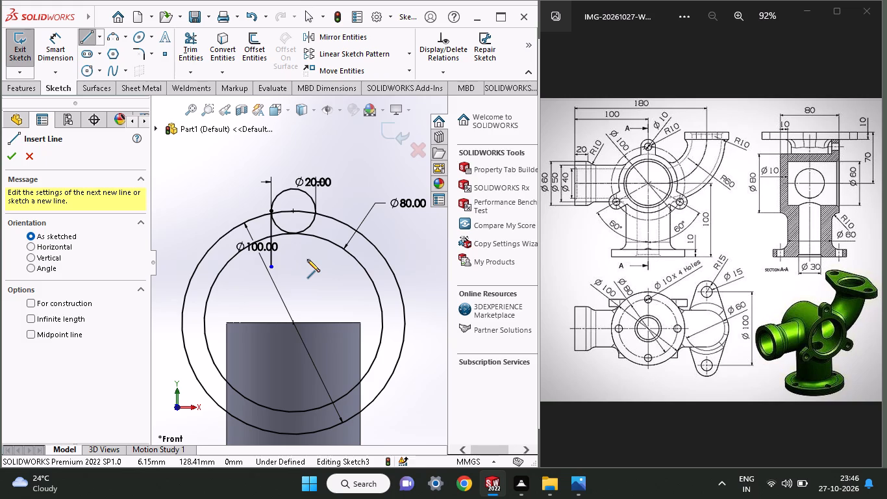
left_click(314, 213)
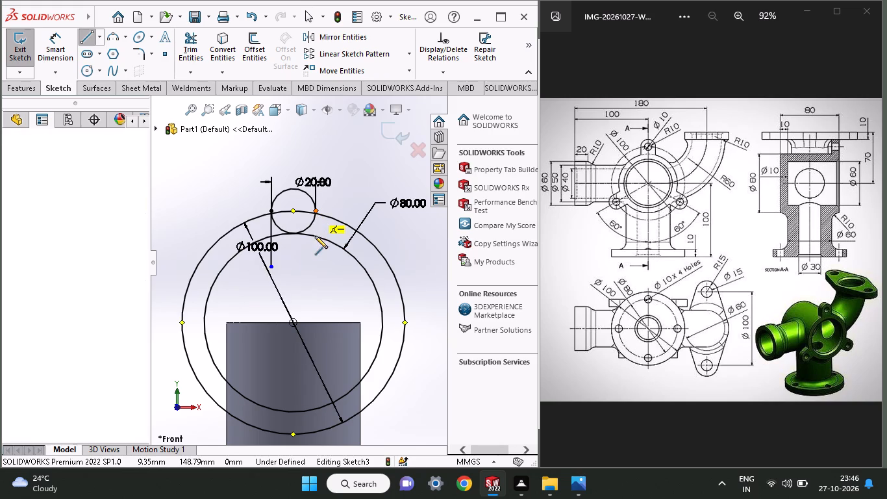
left_click(318, 266)
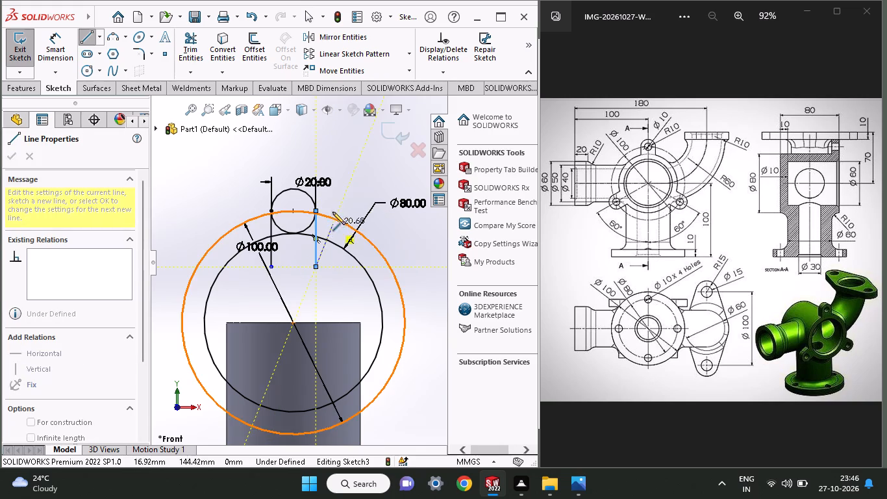
right_click(344, 182)
left_click(360, 195)
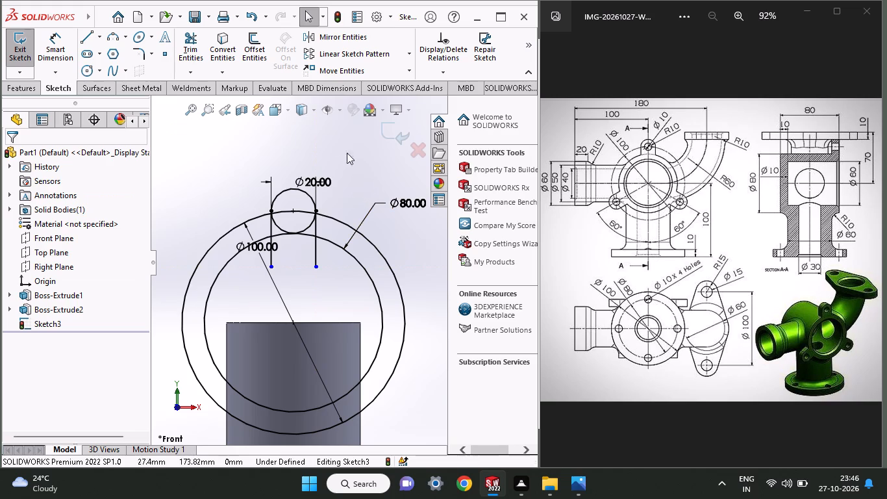
Trim the line ends inside the 80 mm circle, the 20 mm circle's lower half and the 100 mm circle, leaving the lug outline.
left_click(179, 43)
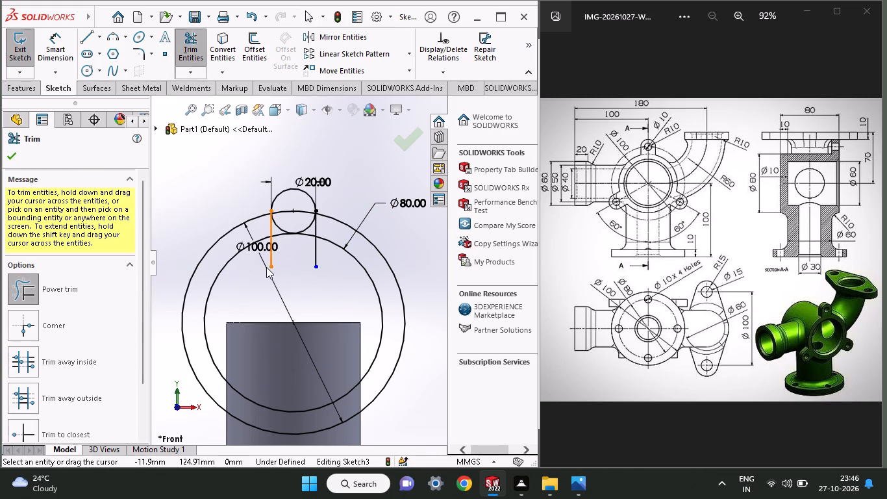
left_click_drag(255, 265, 283, 254)
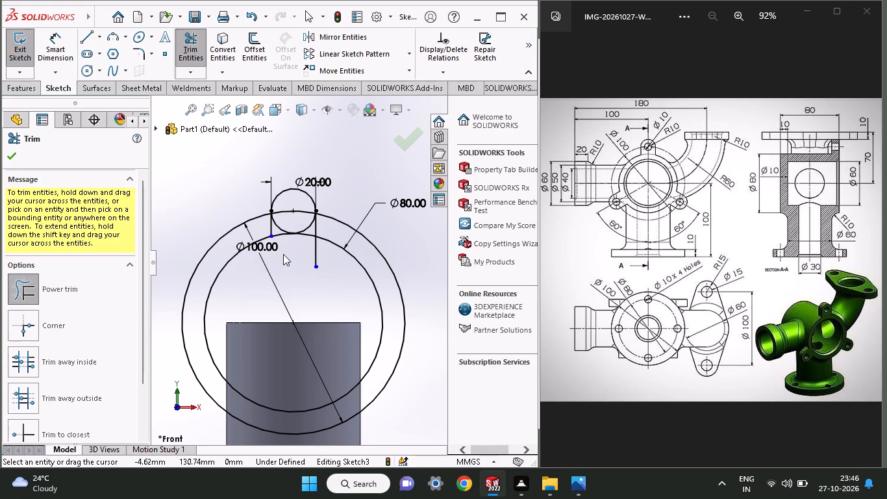
left_click_drag(294, 252, 336, 265)
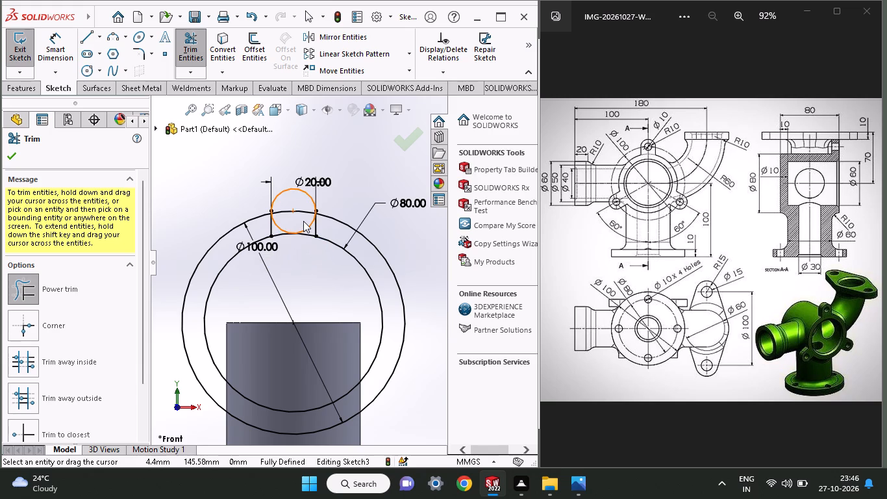
left_click_drag(303, 221, 311, 227)
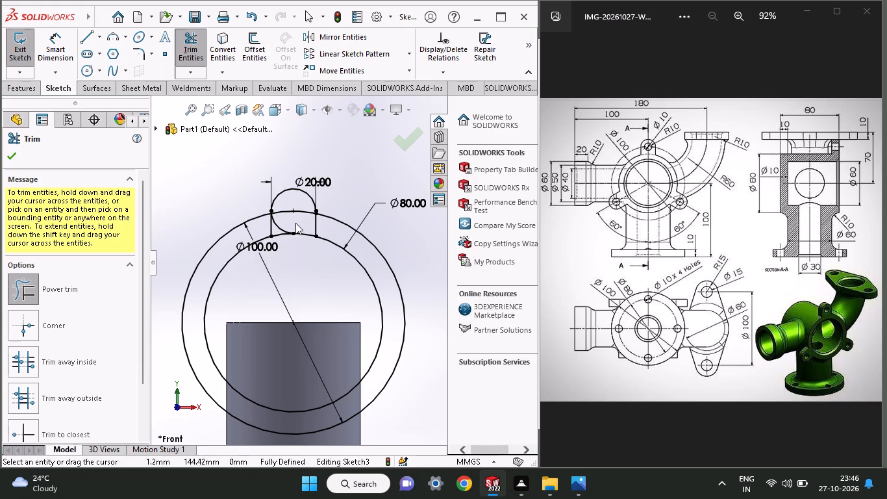
left_click_drag(292, 221, 279, 229)
left_click_drag(279, 229, 276, 231)
left_click_drag(281, 224, 290, 209)
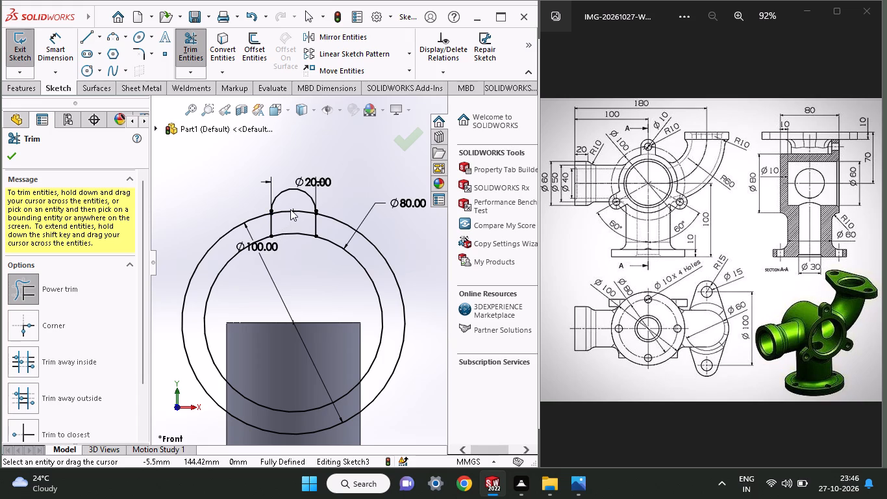
left_click_drag(290, 209, 294, 206)
left_click_drag(294, 214, 294, 206)
left_click_drag(290, 218, 295, 204)
left_click_drag(254, 229, 253, 208)
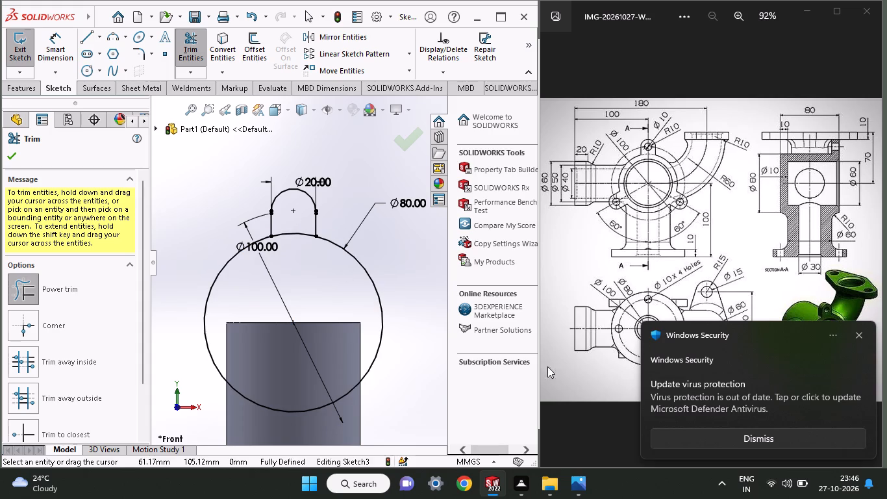
left_click(688, 437)
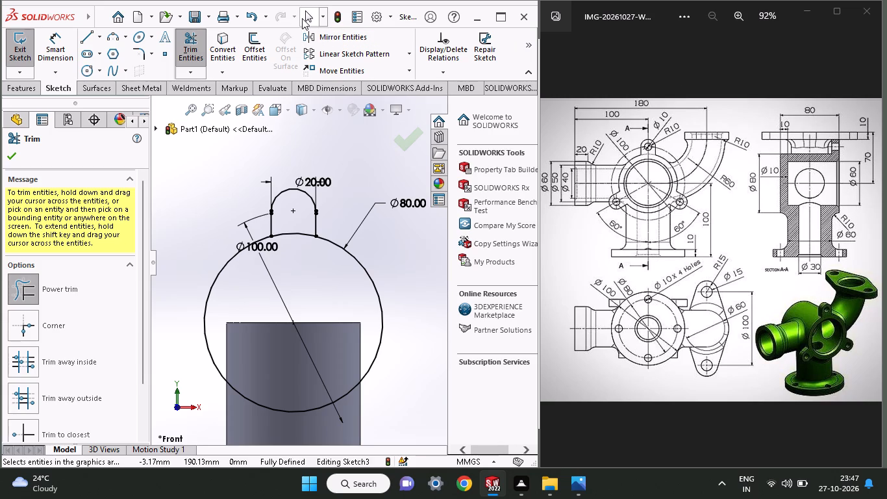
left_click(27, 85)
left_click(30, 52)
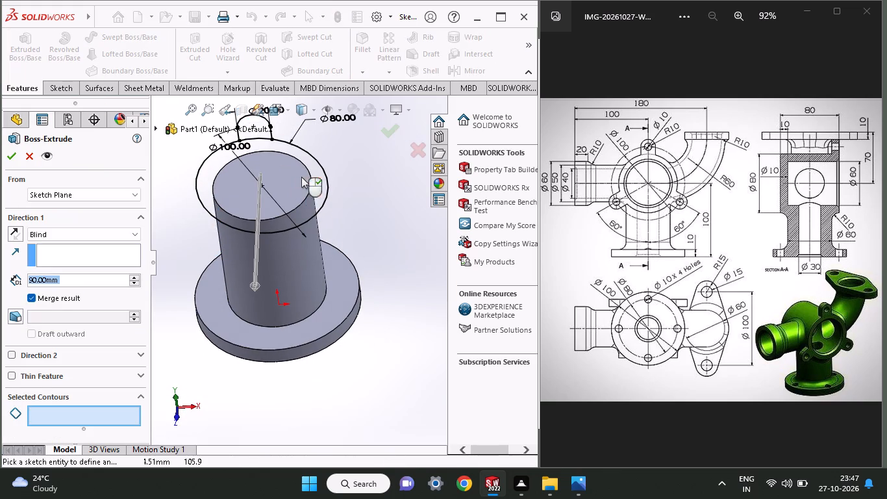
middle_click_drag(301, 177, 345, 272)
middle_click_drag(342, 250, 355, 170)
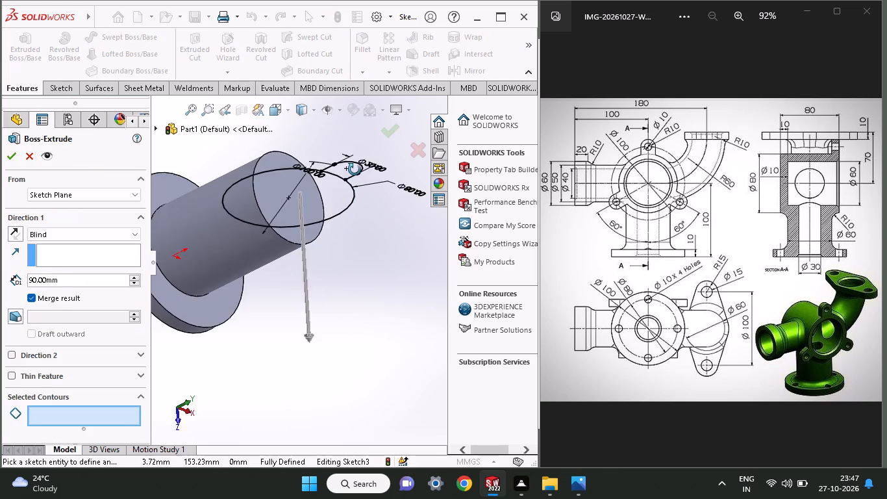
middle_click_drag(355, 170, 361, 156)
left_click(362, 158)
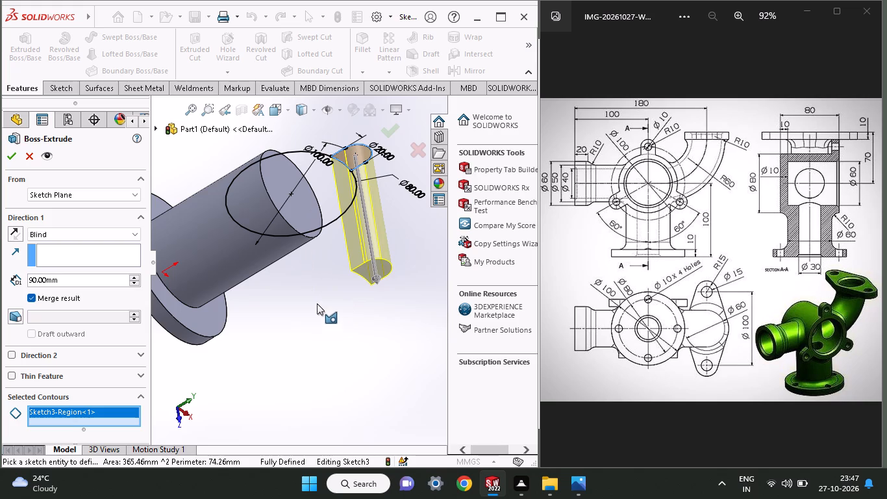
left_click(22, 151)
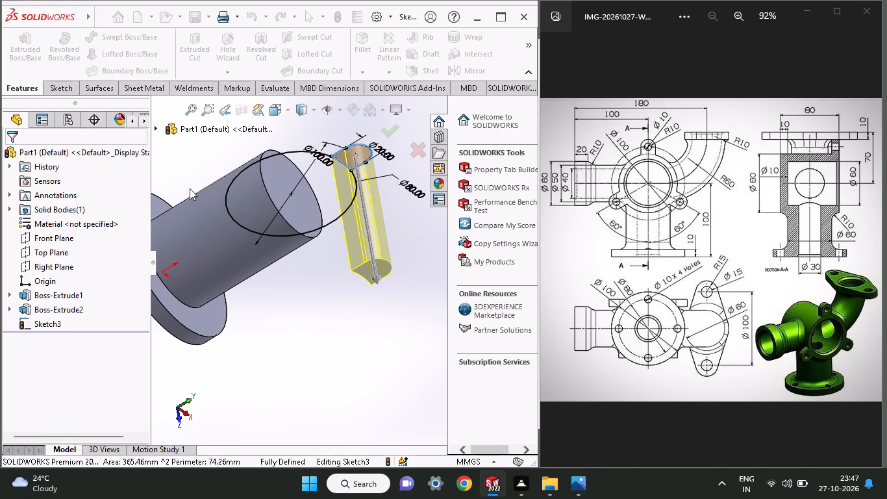
Extrude only the 80 mm circle as a one-directional blind boss 100 mm deep, merged with the vertical pipe.
left_click(292, 151)
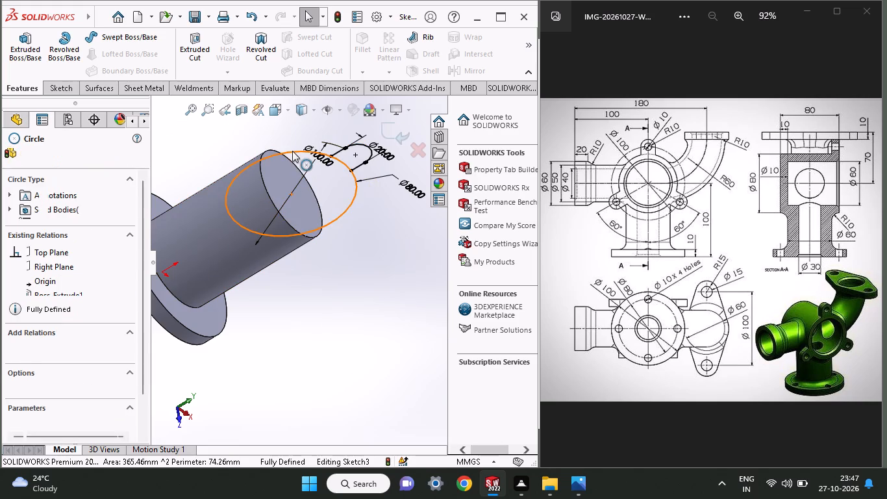
left_click(8, 154)
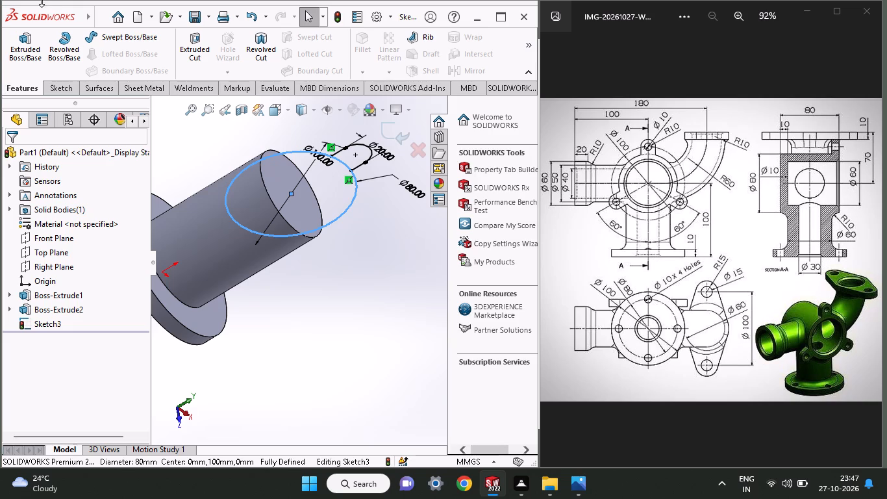
left_click(29, 48)
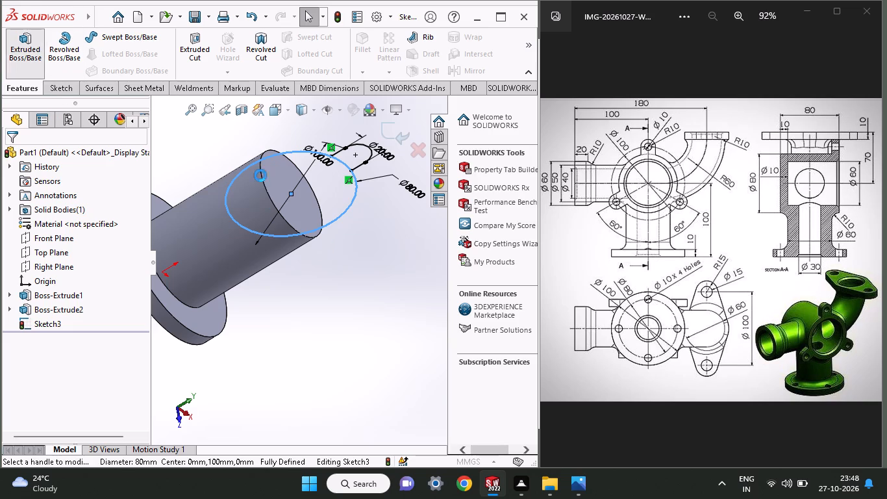
left_click(274, 158)
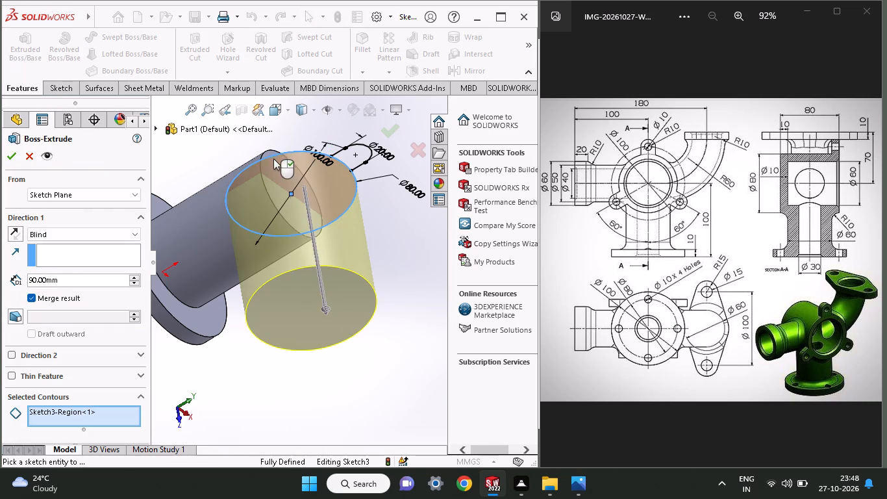
left_click(8, 356)
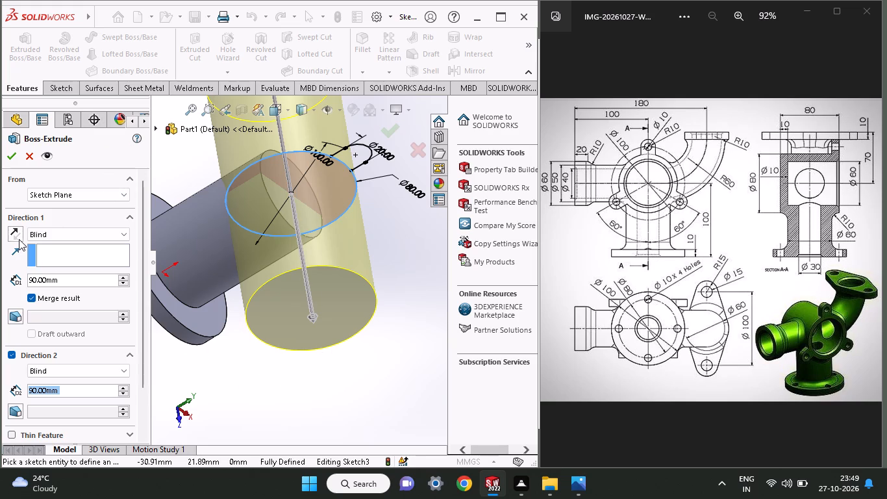
left_click(9, 353)
left_click_drag(74, 281, 0, 275)
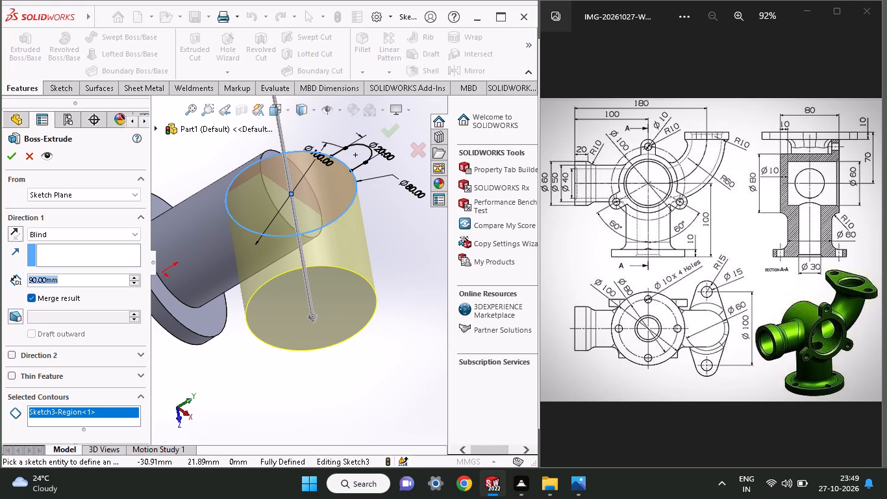
left_click_drag(0, 275, 0, 273)
type("100")
key("Return")
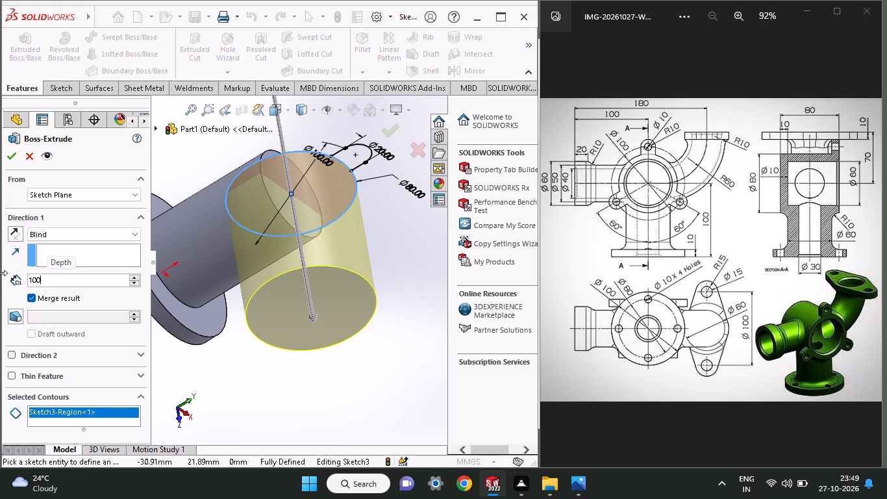
left_click(12, 156)
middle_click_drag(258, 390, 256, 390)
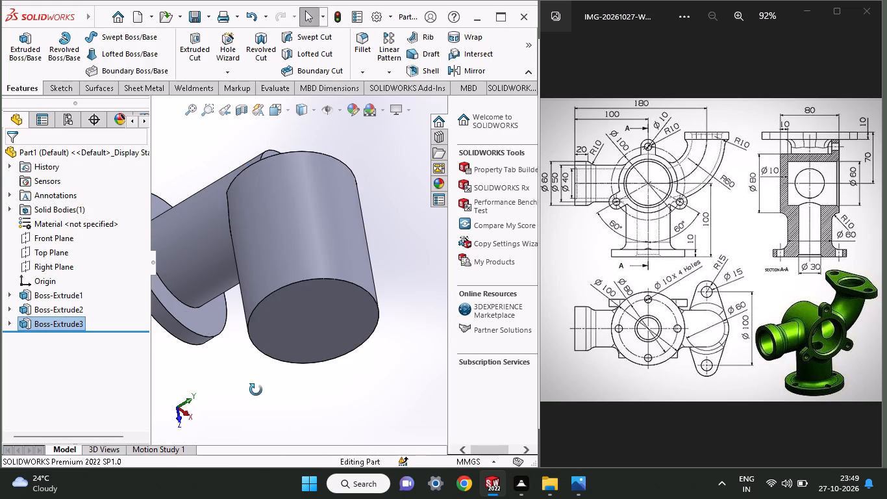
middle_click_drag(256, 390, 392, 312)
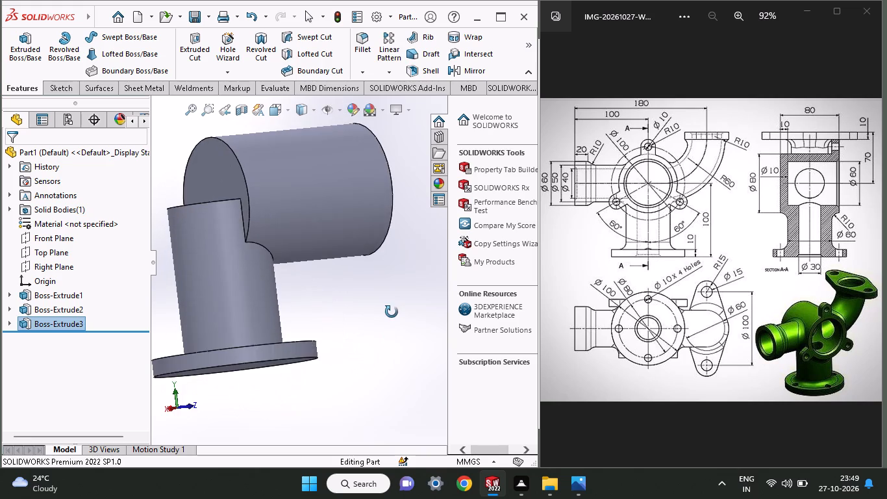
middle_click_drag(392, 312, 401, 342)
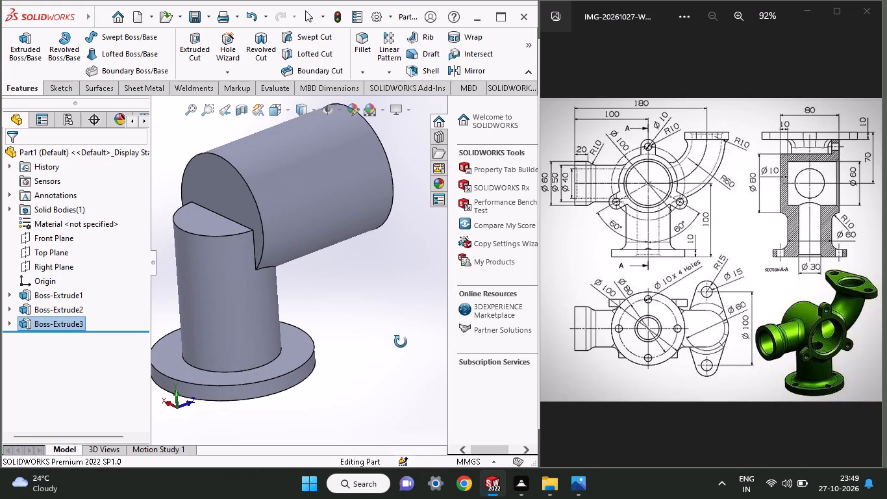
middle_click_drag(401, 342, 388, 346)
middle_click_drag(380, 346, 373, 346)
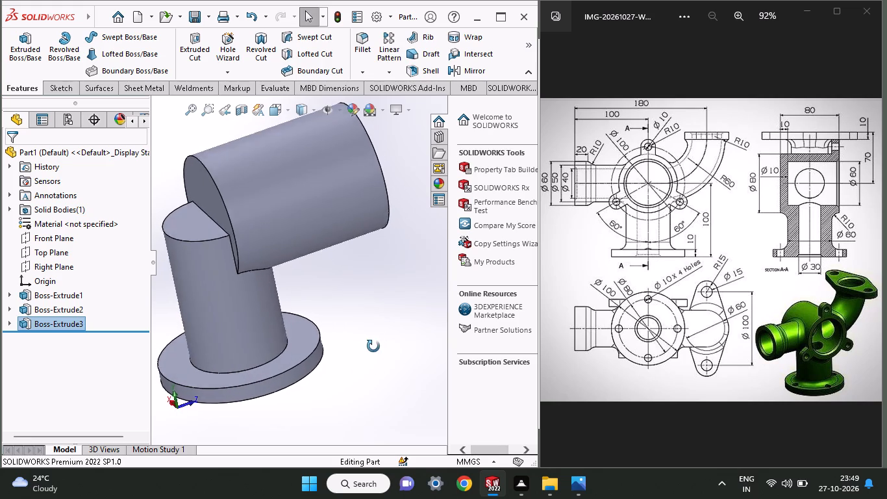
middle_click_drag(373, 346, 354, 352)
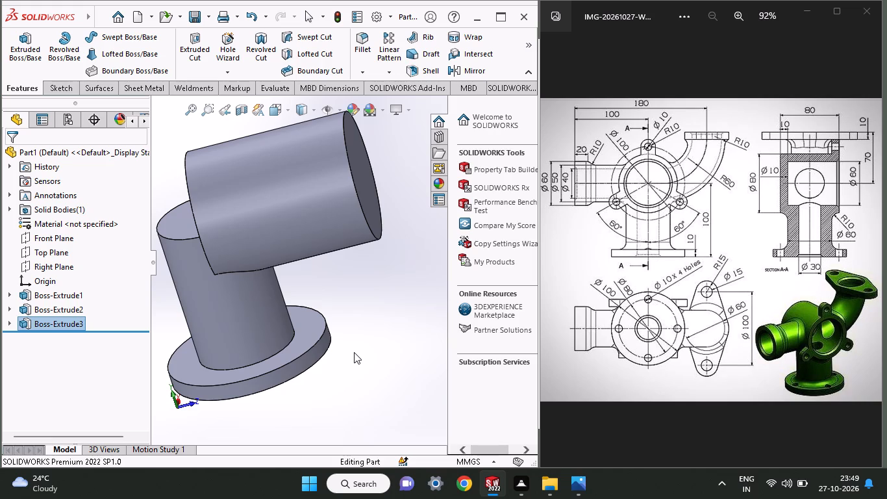
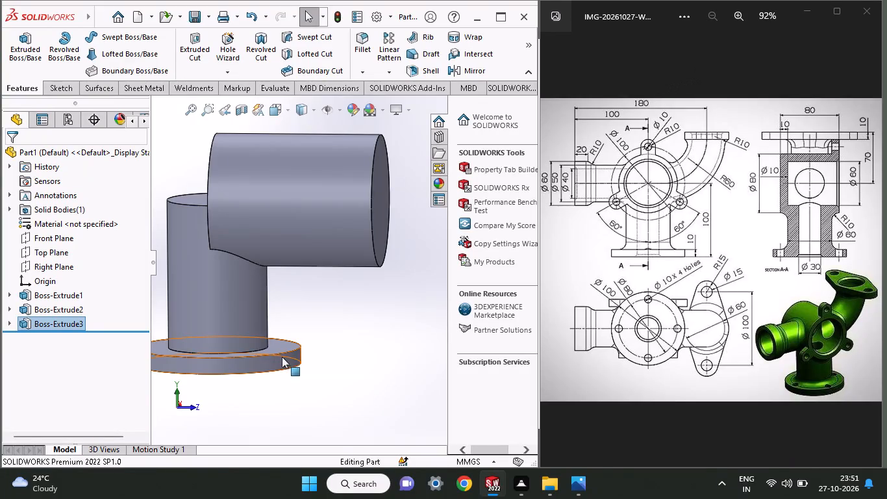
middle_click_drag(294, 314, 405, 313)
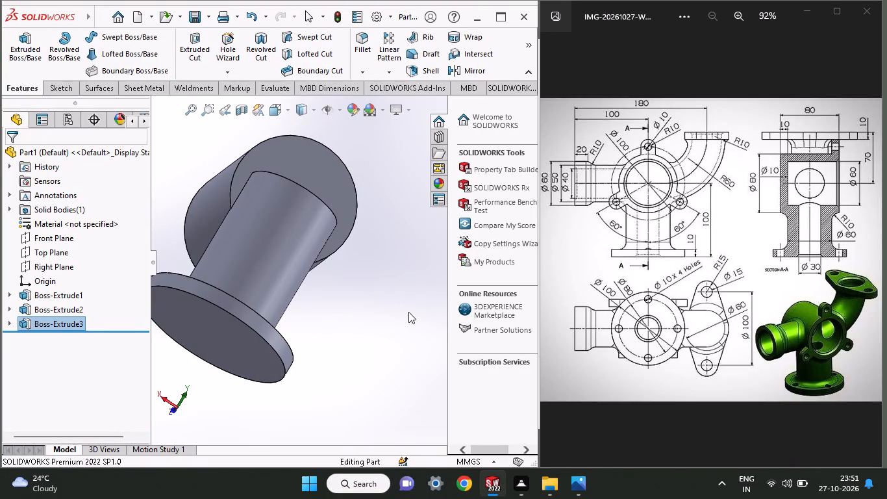
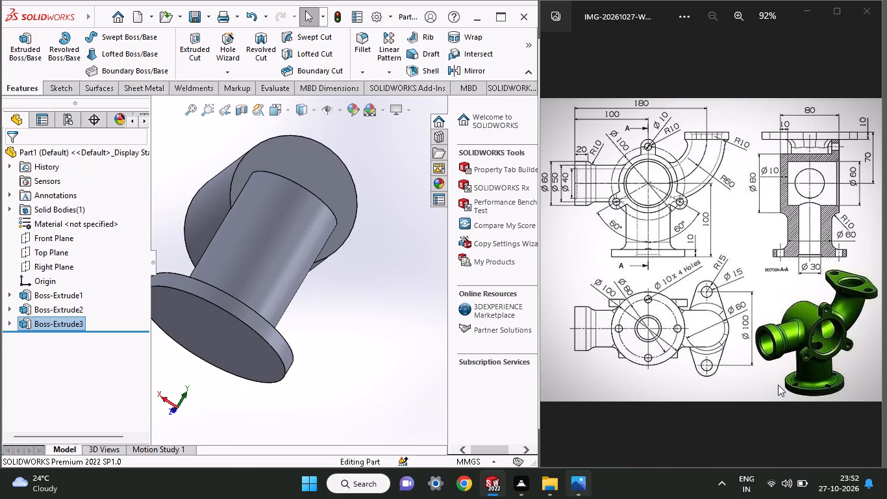
Start a new sketch on the Right Plane, viewed square-on with the whole fitting in view.
middle_click_drag(342, 314, 509, 266)
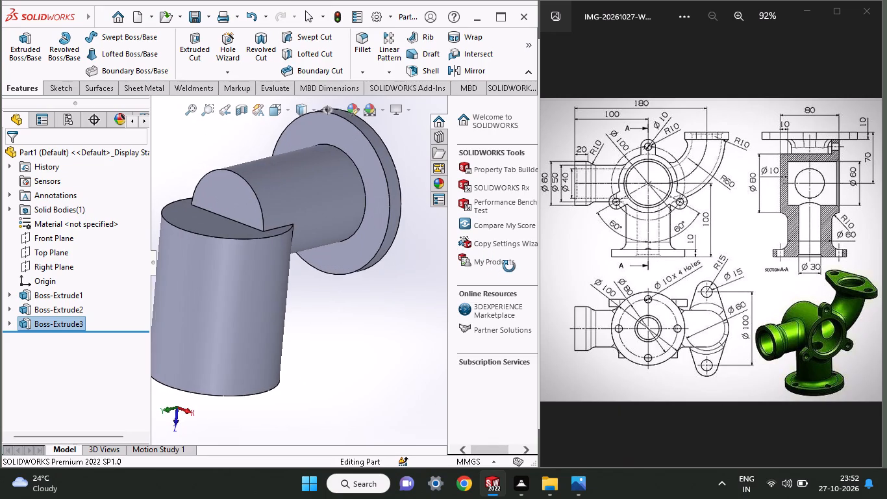
middle_click_drag(509, 266, 499, 298)
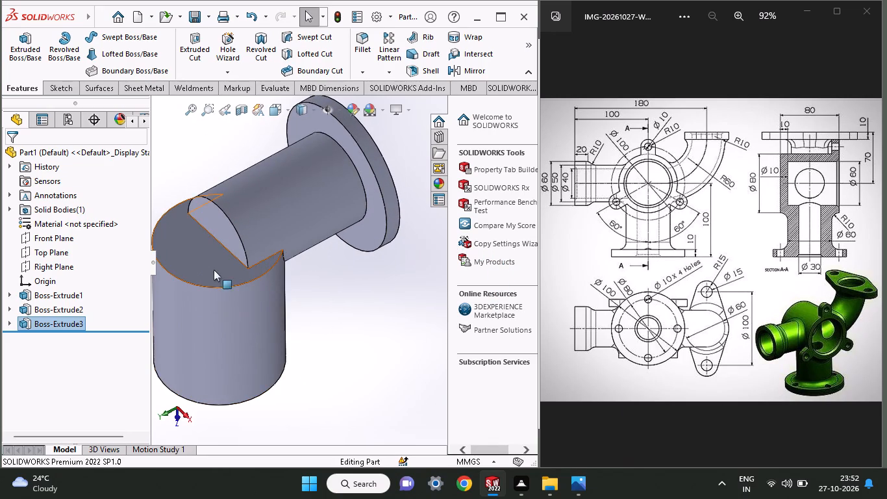
middle_click_drag(334, 353, 293, 301)
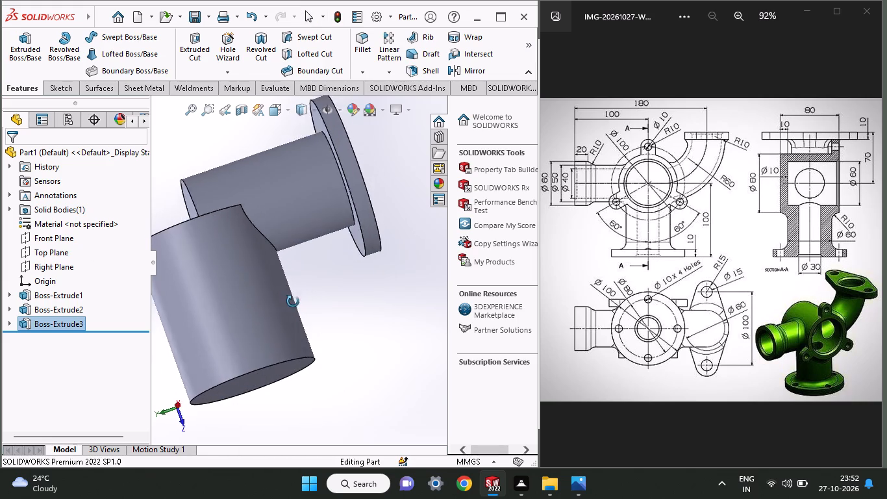
middle_click_drag(293, 301, 331, 294)
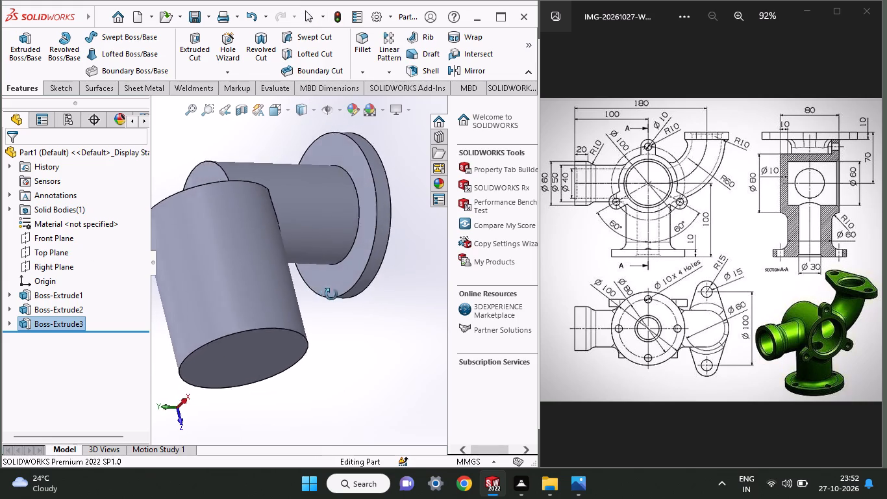
middle_click_drag(331, 294, 331, 311)
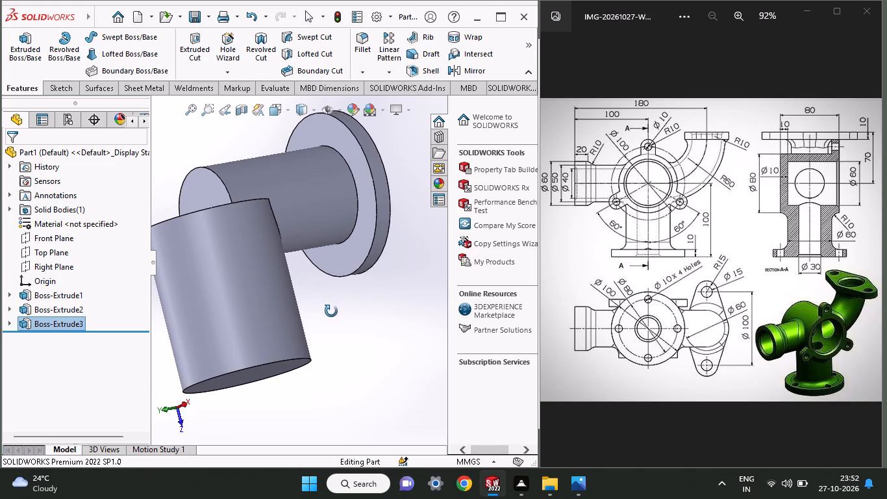
middle_click_drag(331, 311, 327, 323)
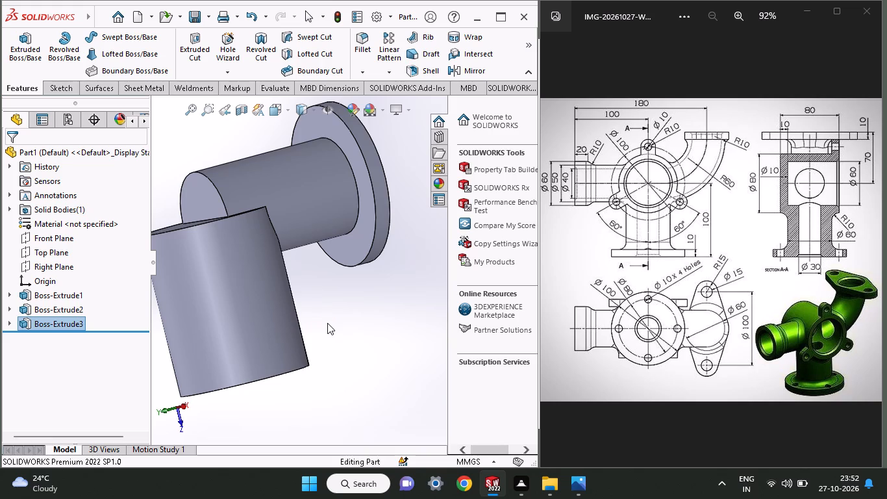
left_click(51, 265)
left_click(68, 244)
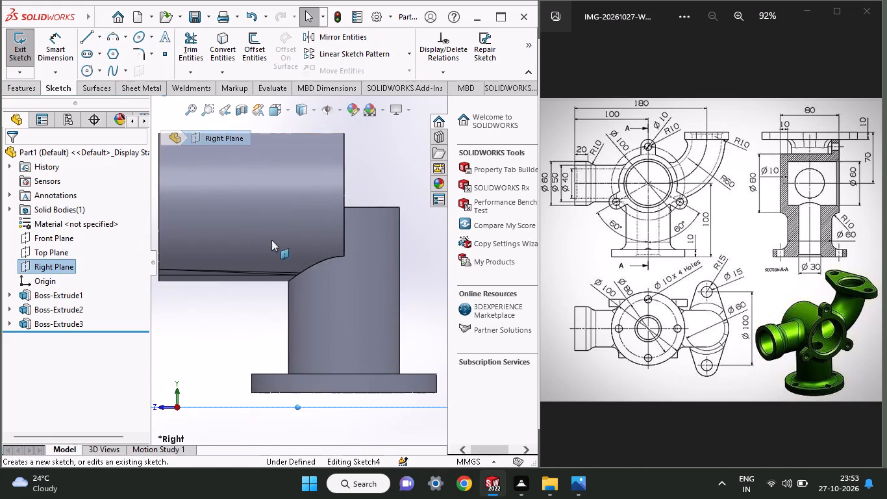
scroll(306, 250, "up", 3, "ctrl")
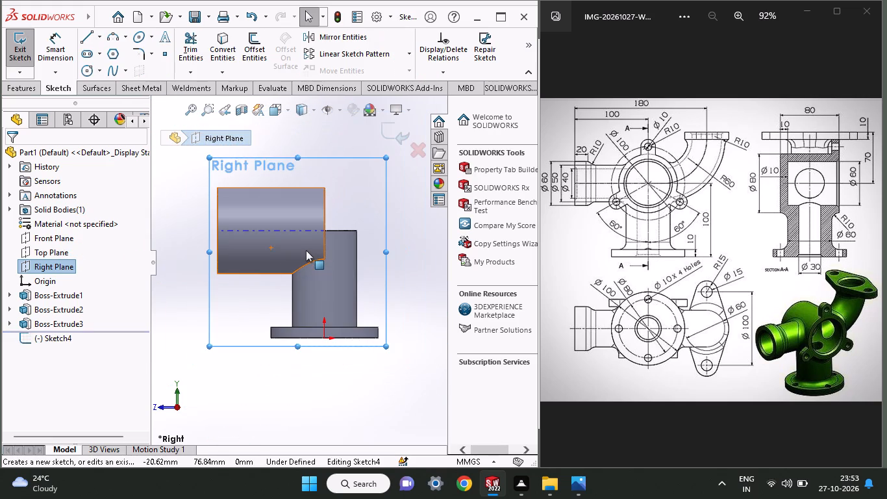
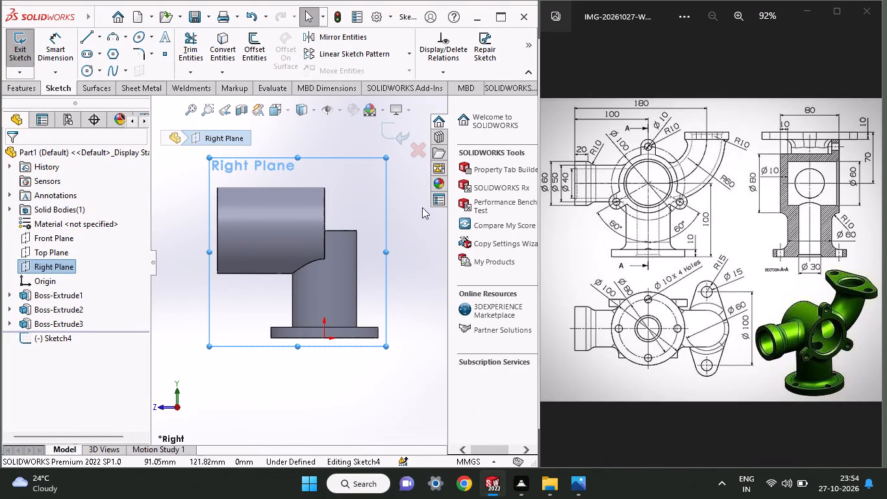
Leave the empty sketch and start a new line sketch on the Right Plane.
left_click(338, 167)
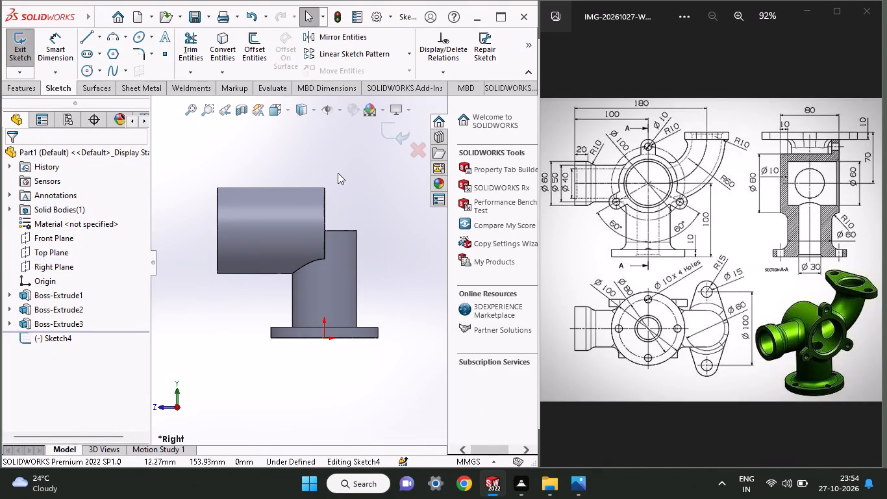
left_click(36, 261)
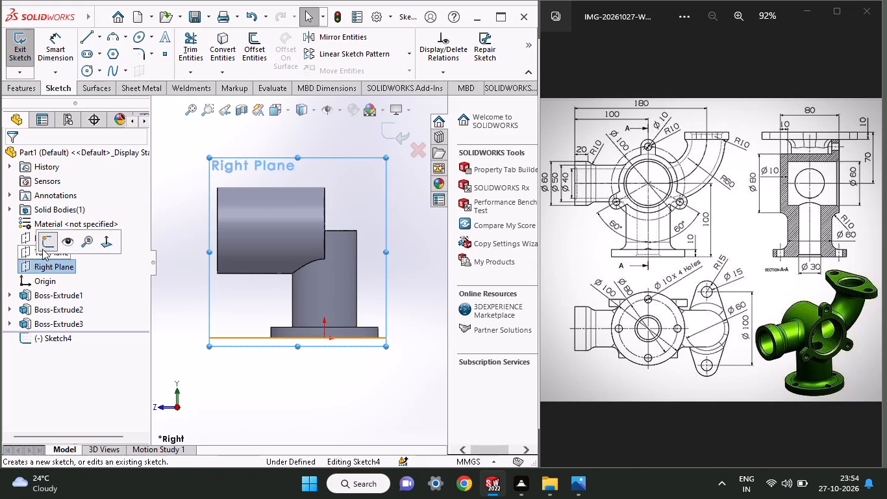
left_click(42, 249)
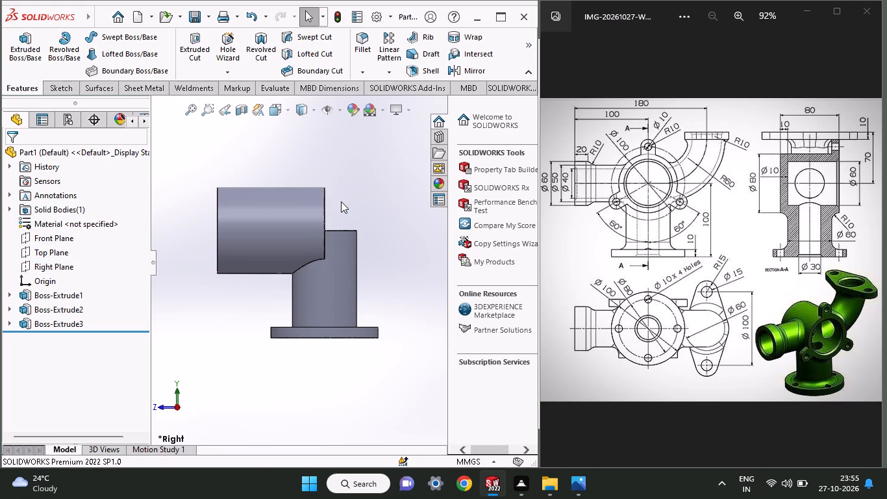
left_click(66, 84)
left_click(89, 35)
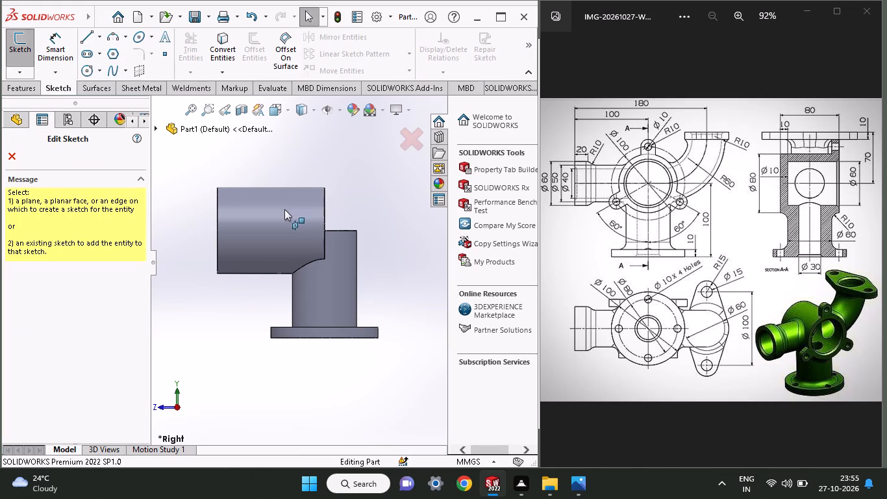
left_click(19, 117)
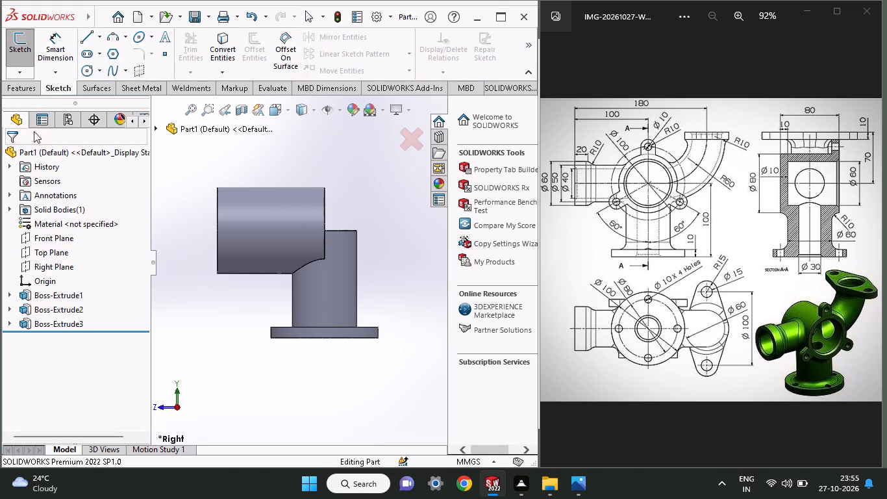
left_click(47, 264)
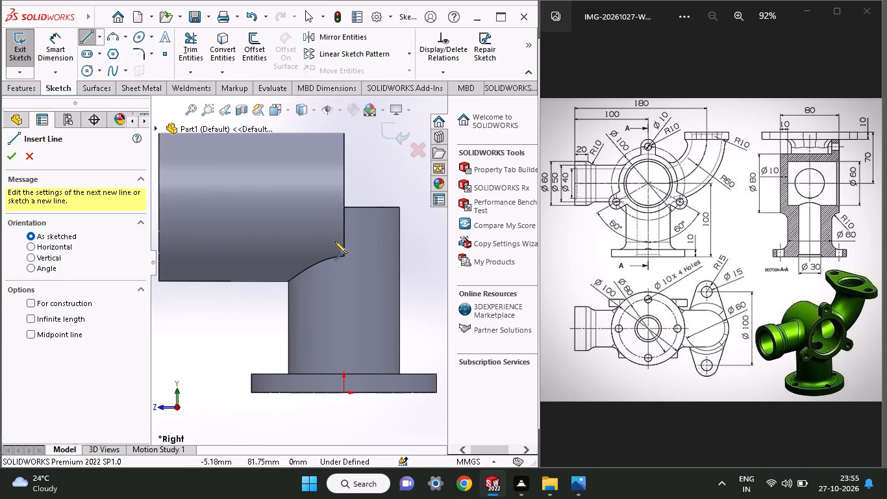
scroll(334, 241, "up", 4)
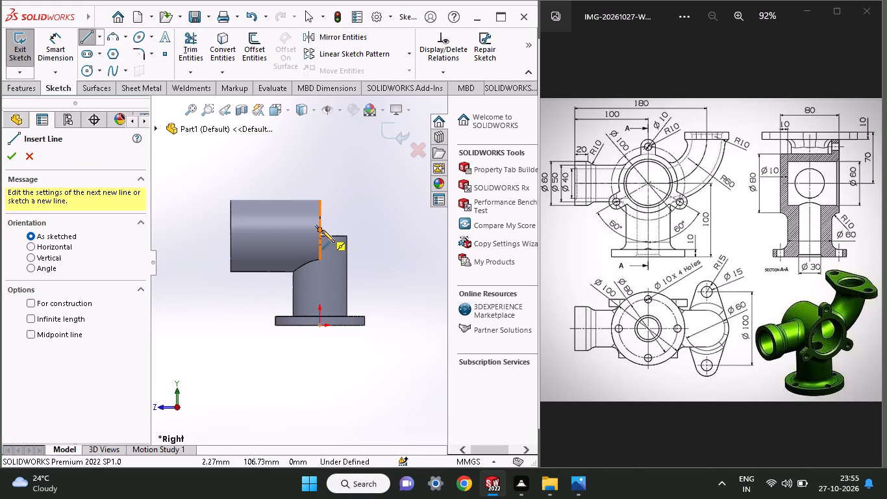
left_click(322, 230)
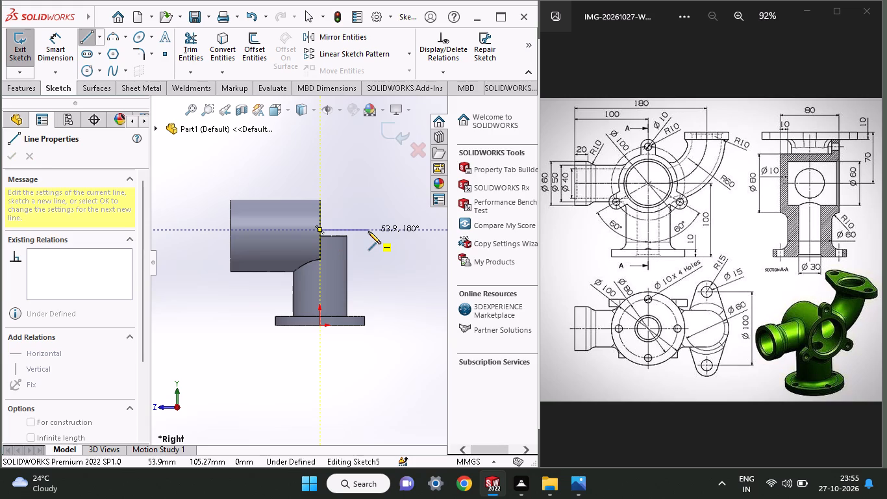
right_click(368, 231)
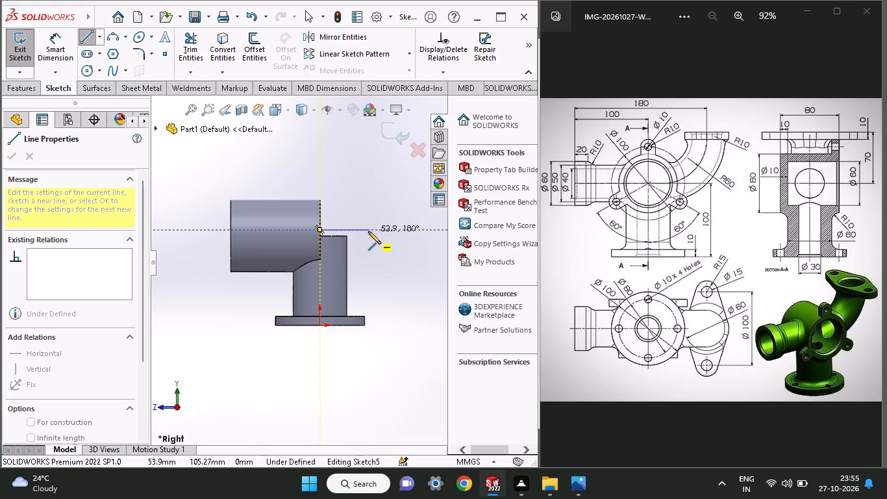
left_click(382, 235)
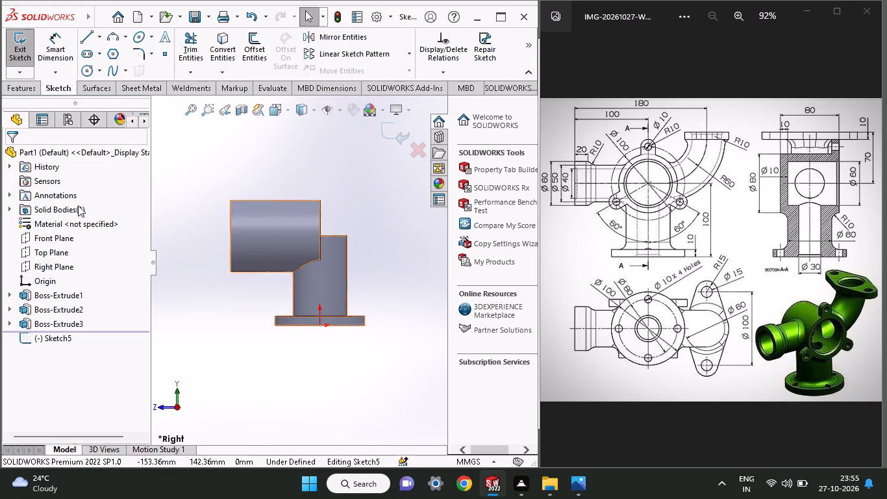
Sketch an 80 mm vertical line along the cylindrical body's end face, from its top edge to its bottom edge.
left_click(81, 34)
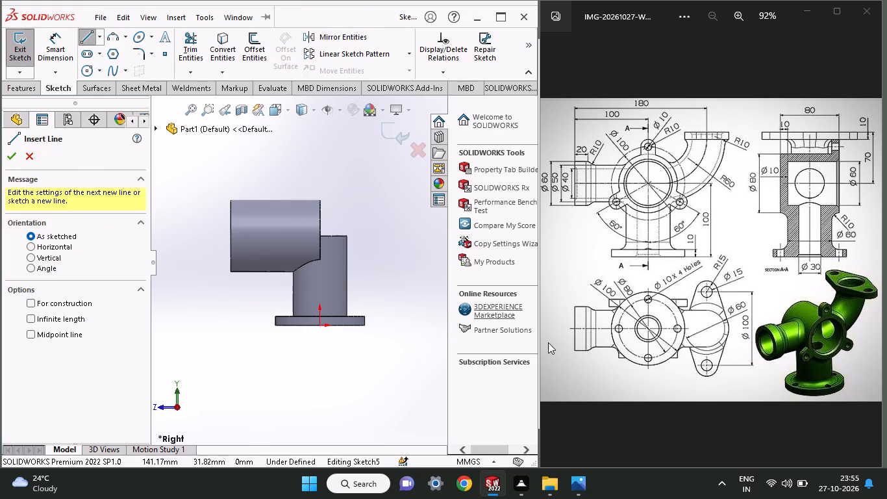
left_click(319, 201)
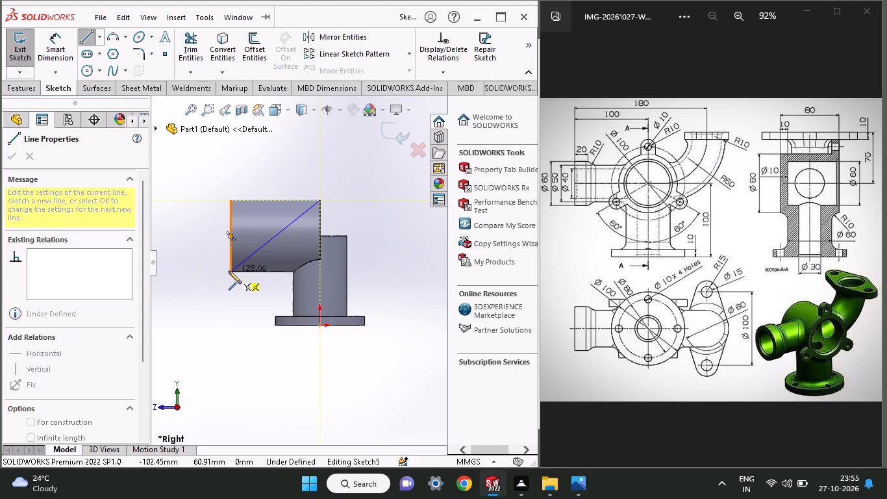
left_click(321, 273)
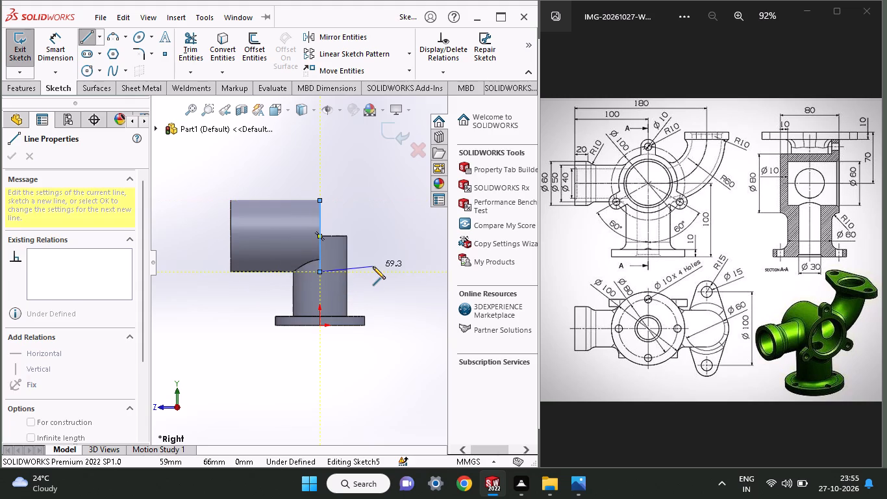
right_click(373, 266)
left_click(388, 272)
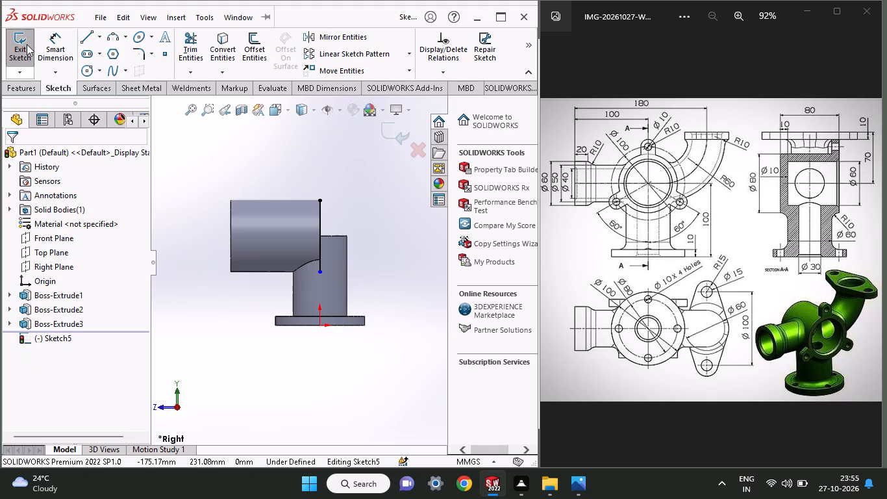
Sketch a horizontal line about 76 mm long outward from the vertical line's midpoint, continued by an upward vertical line about 71 mm long.
left_click(84, 32)
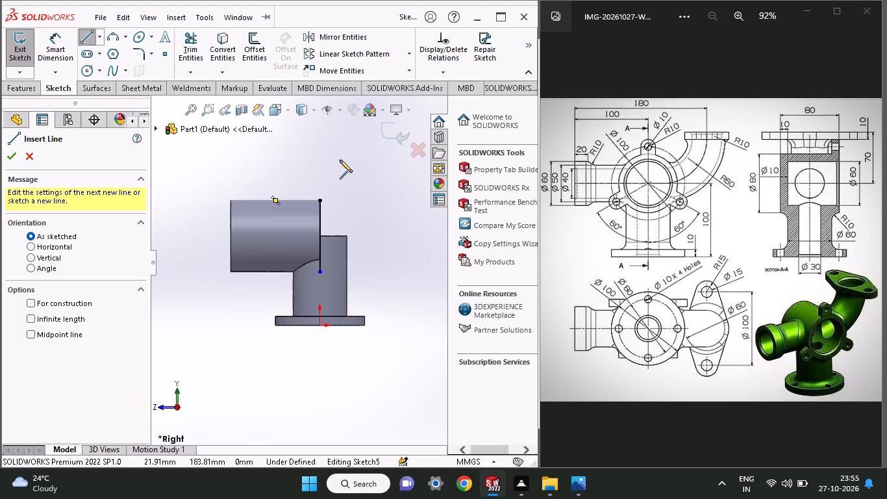
left_click(318, 239)
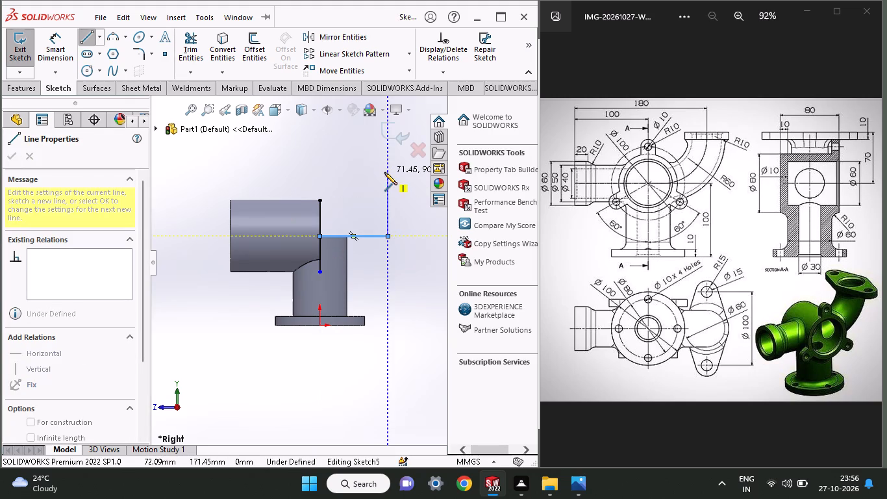
left_click(384, 172)
right_click(388, 203)
left_click(401, 213)
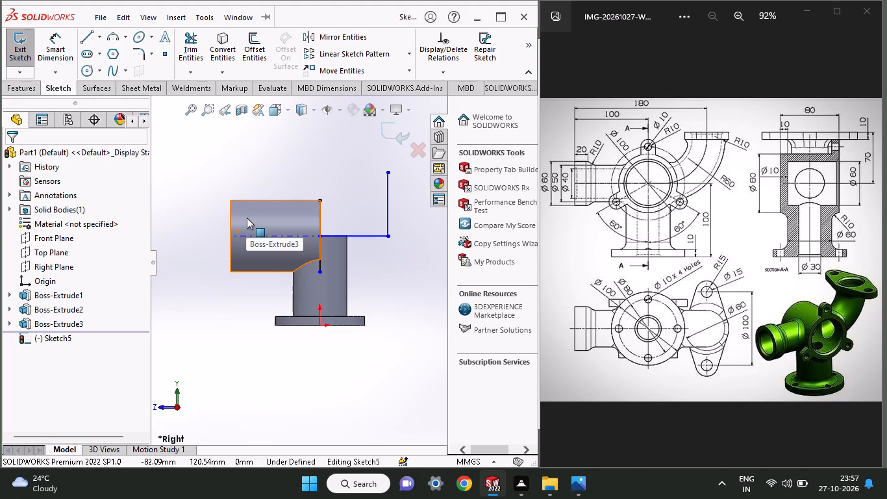
Dimension the horizontal path line's length as 80 mm.
left_click(59, 47)
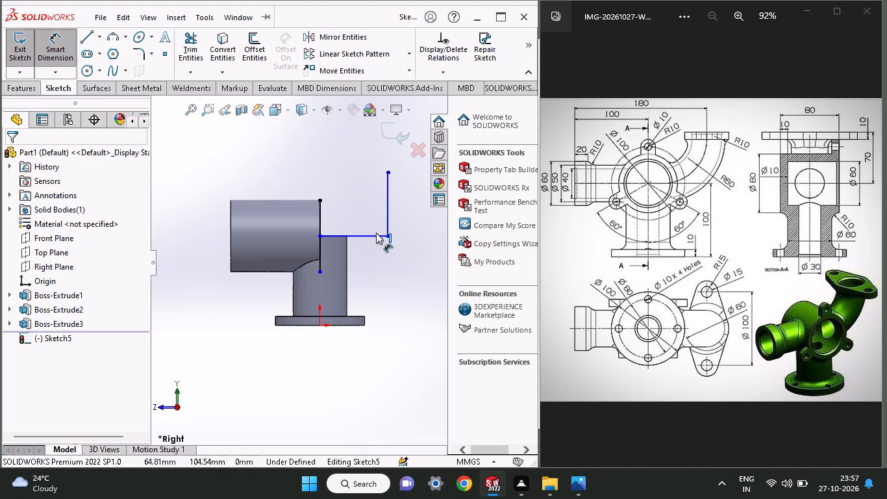
left_click(373, 234)
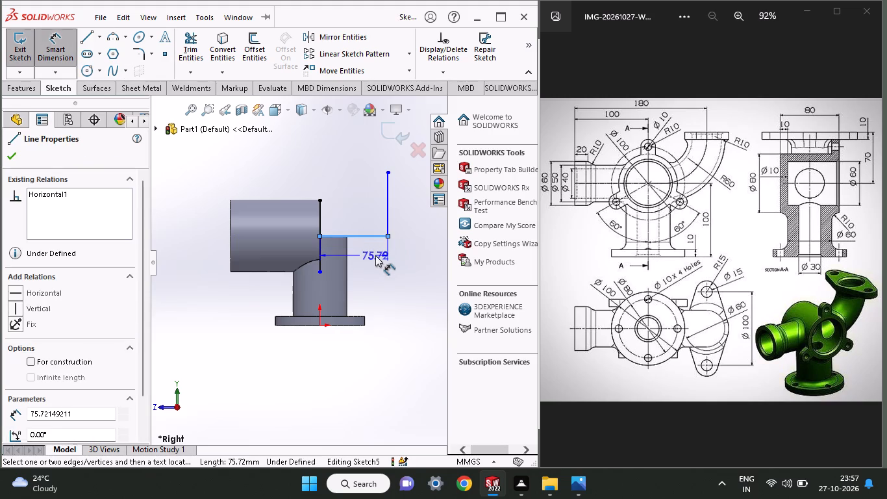
left_click(375, 255)
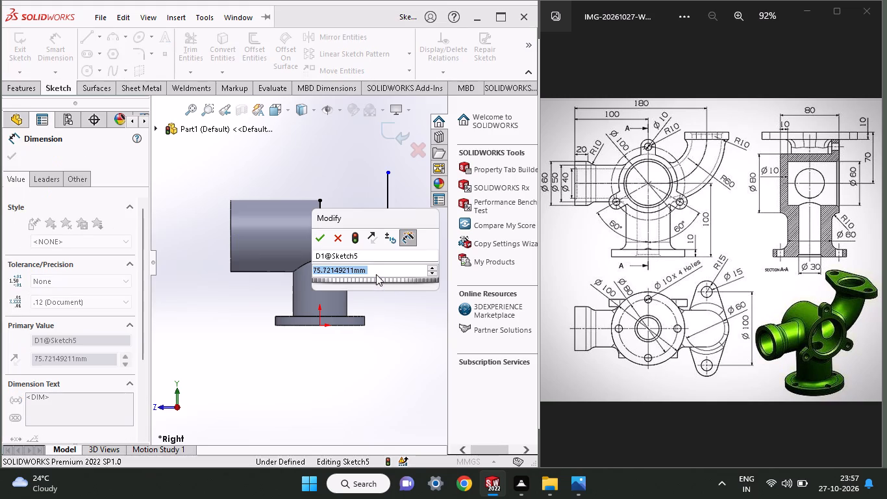
type("80")
key("Return")
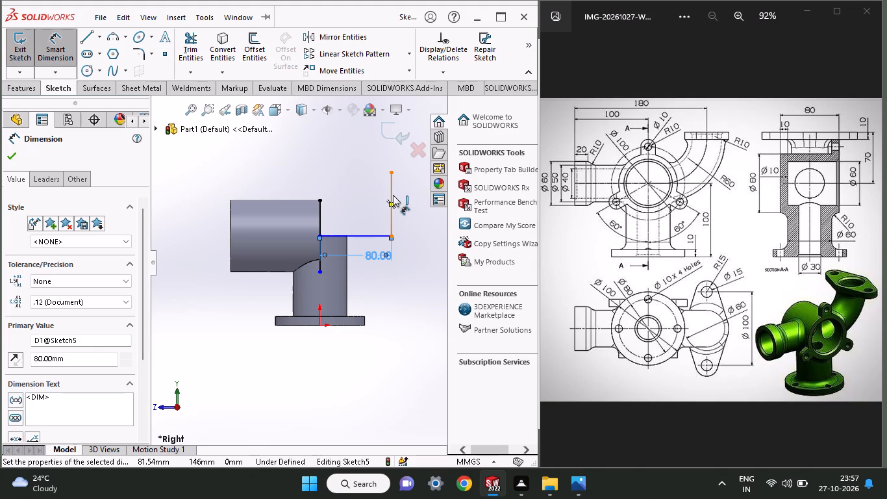
Dimension the upright line at the outer end of the path as 70 mm.
left_click(392, 184)
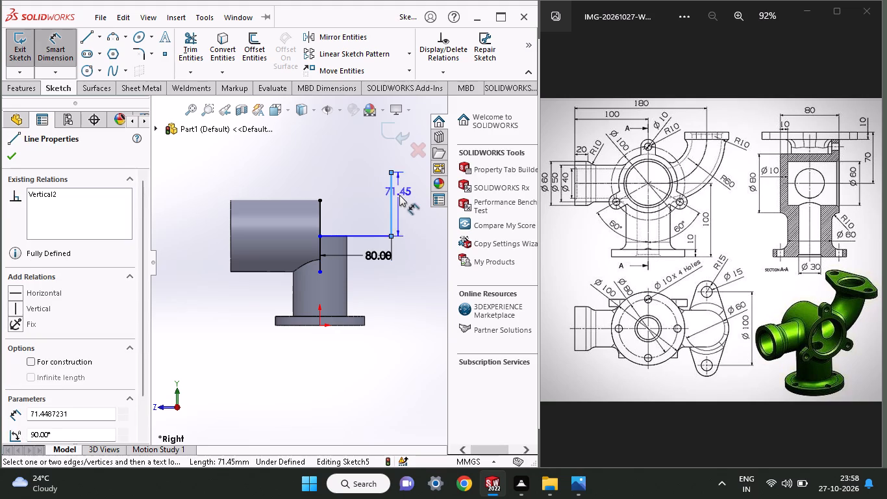
left_click(410, 208)
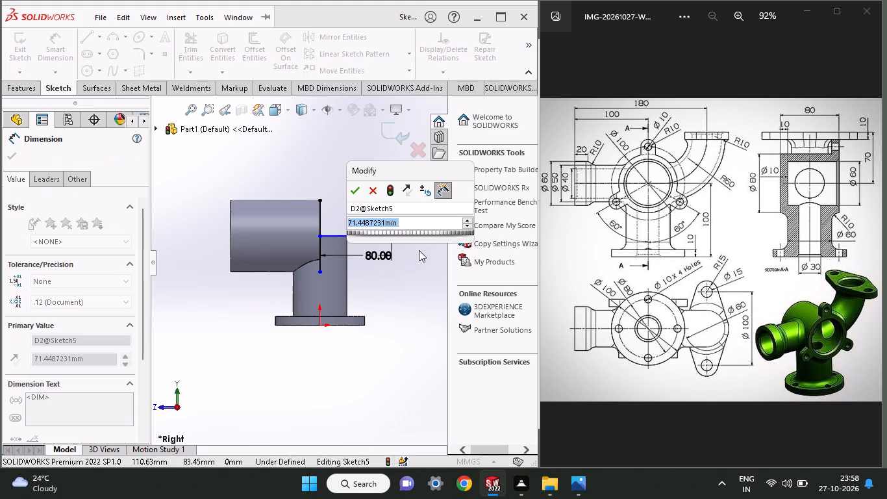
type("70")
key("Return")
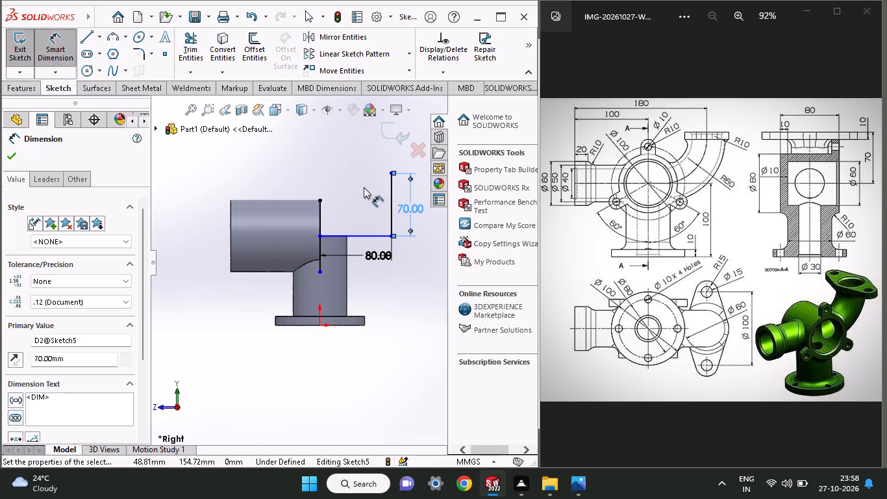
left_click(17, 160)
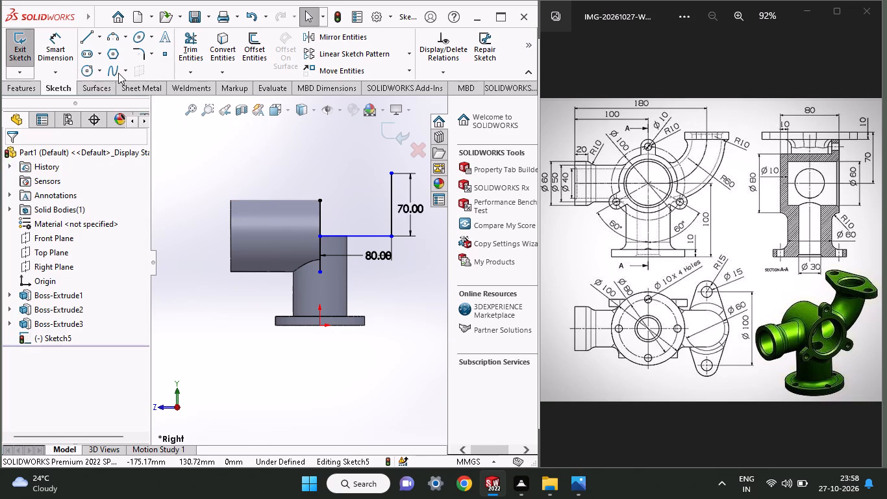
Round the corner between the 80 mm horizontal and 70 mm vertical lines with a 60 mm sketch fillet.
left_click(136, 48)
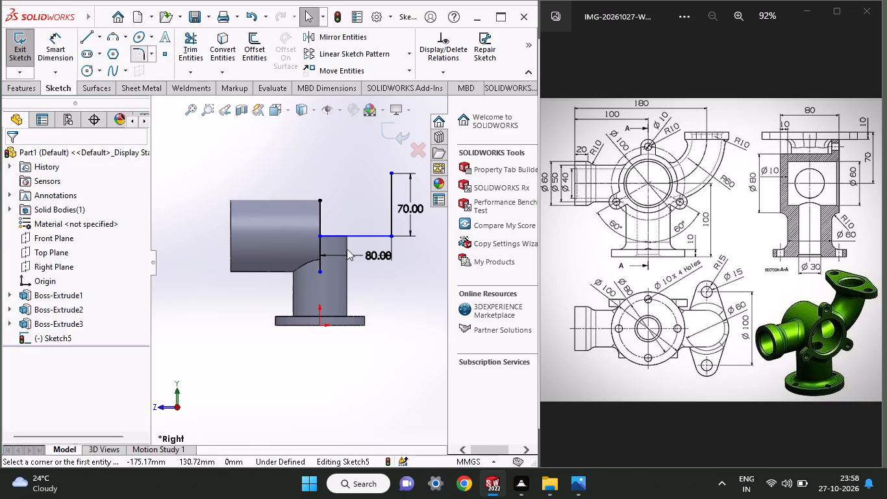
left_click(376, 235)
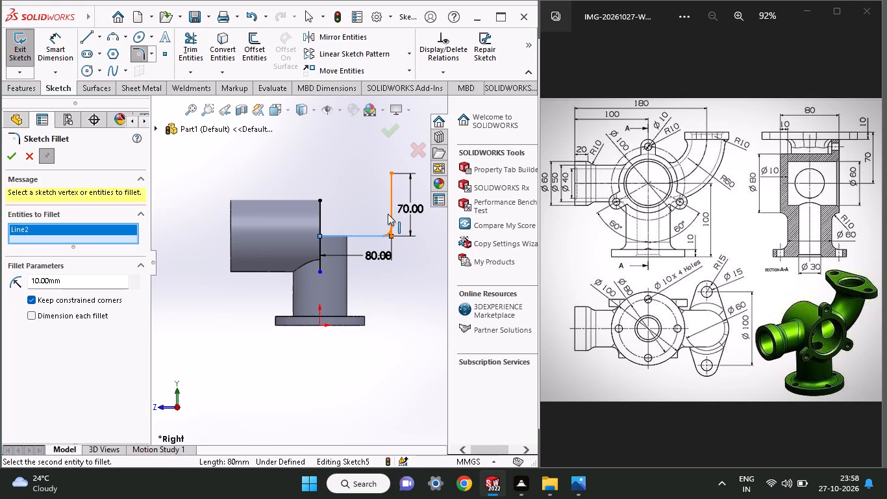
left_click(388, 214)
left_click_drag(66, 283, 15, 286)
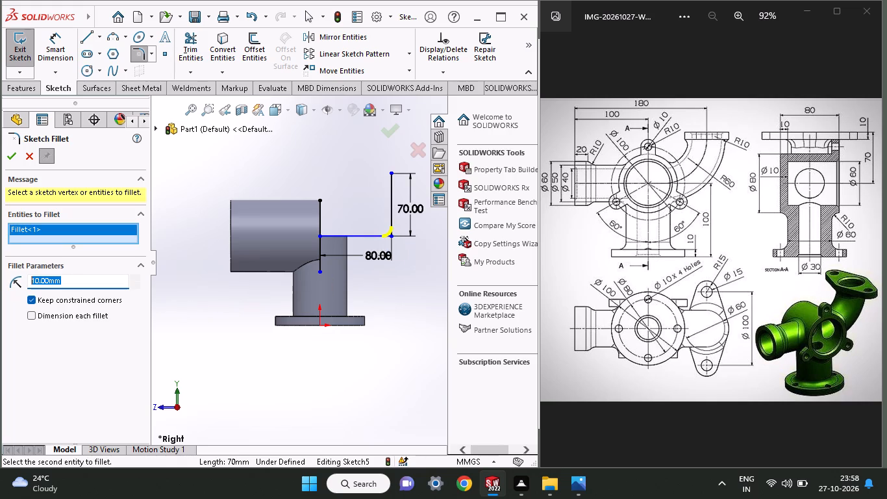
left_click_drag(15, 286, 0, 281)
type("60")
key("Return")
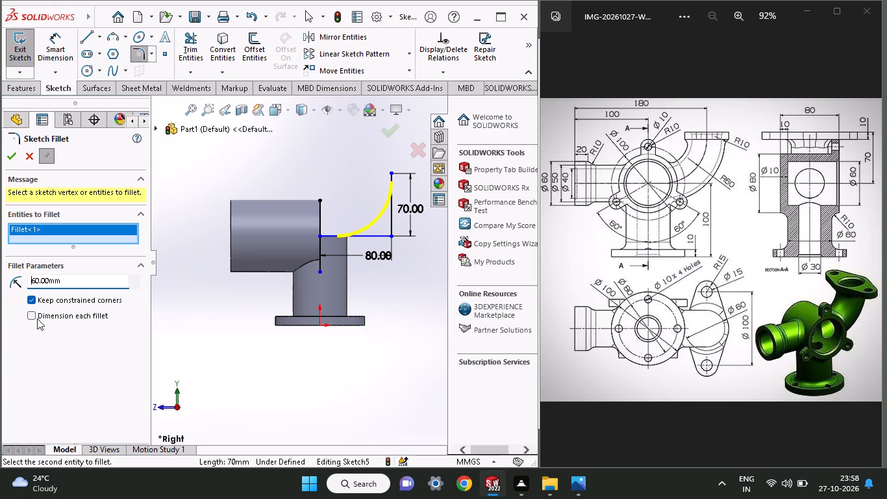
left_click(6, 158)
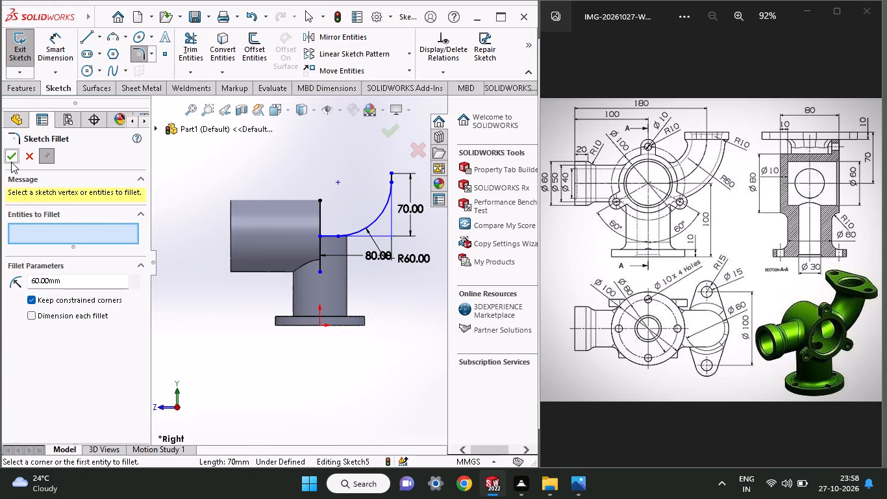
left_click(12, 161)
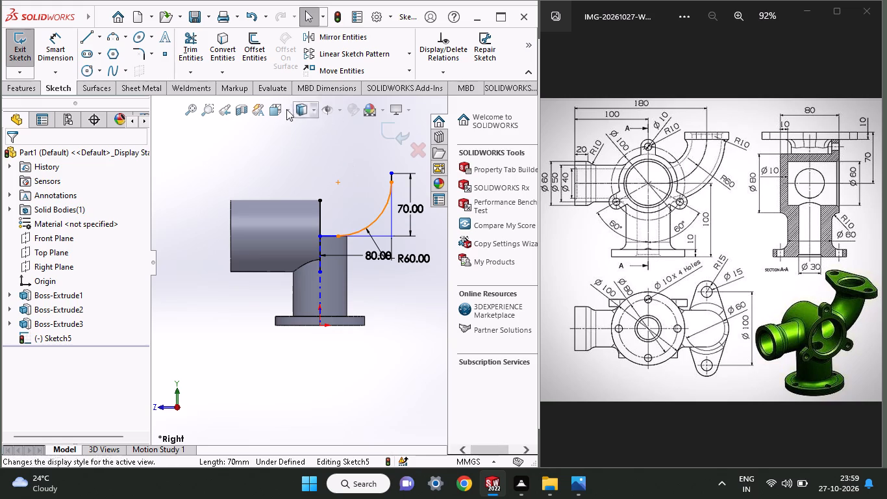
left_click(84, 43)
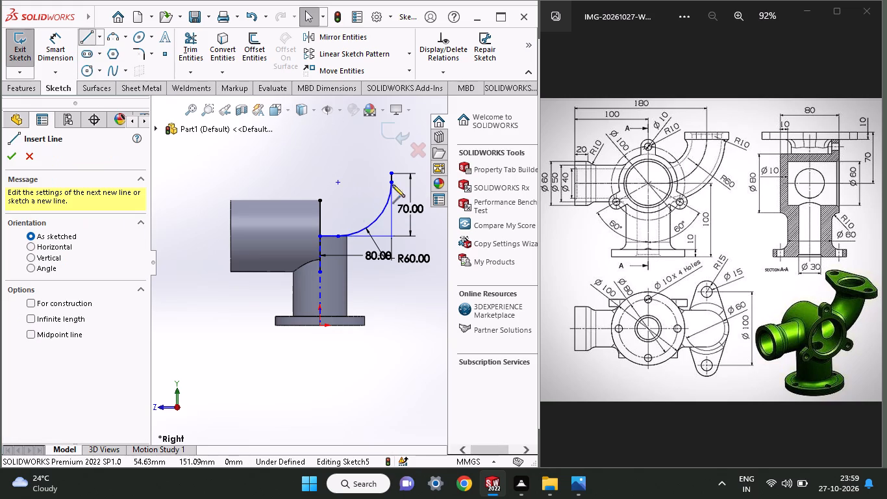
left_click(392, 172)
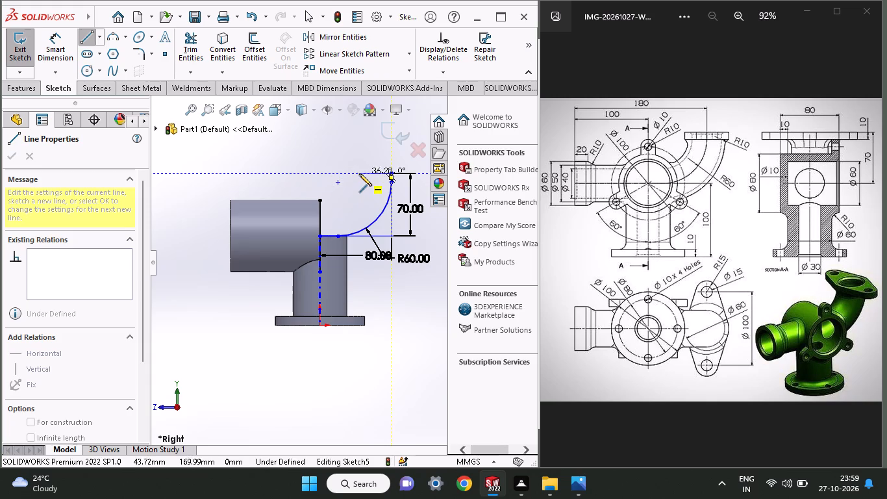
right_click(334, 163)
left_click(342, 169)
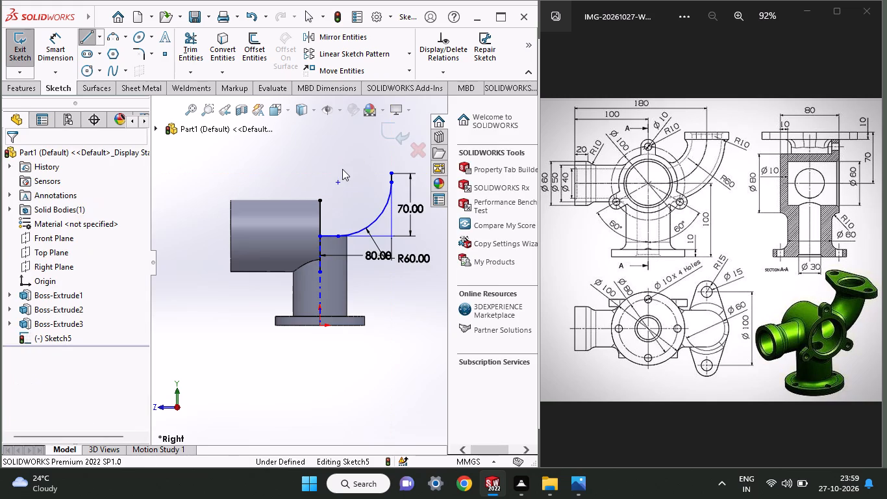
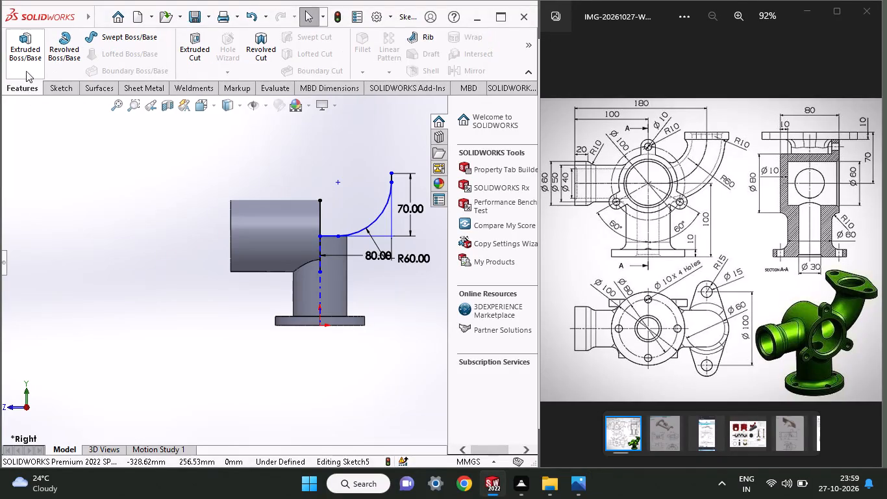
Set up a swept boss along the R60 curved path using a circular profile with a 50 mm diameter.
left_click(3, 261)
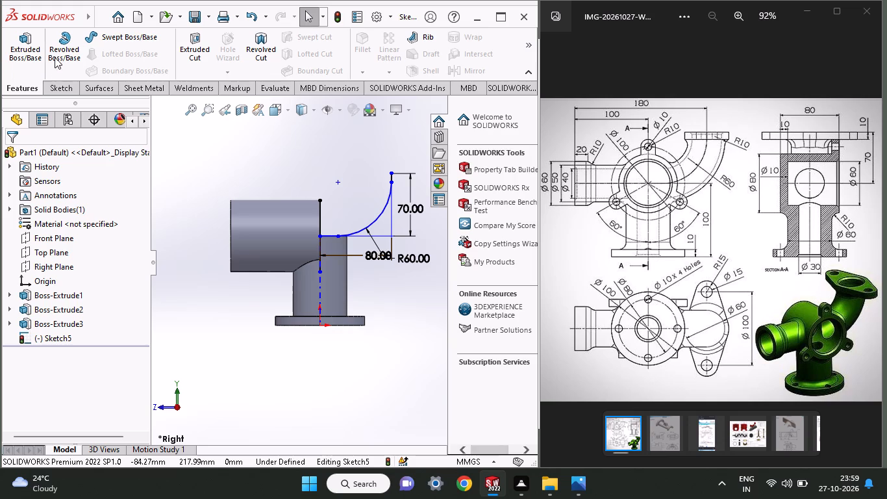
left_click(120, 33)
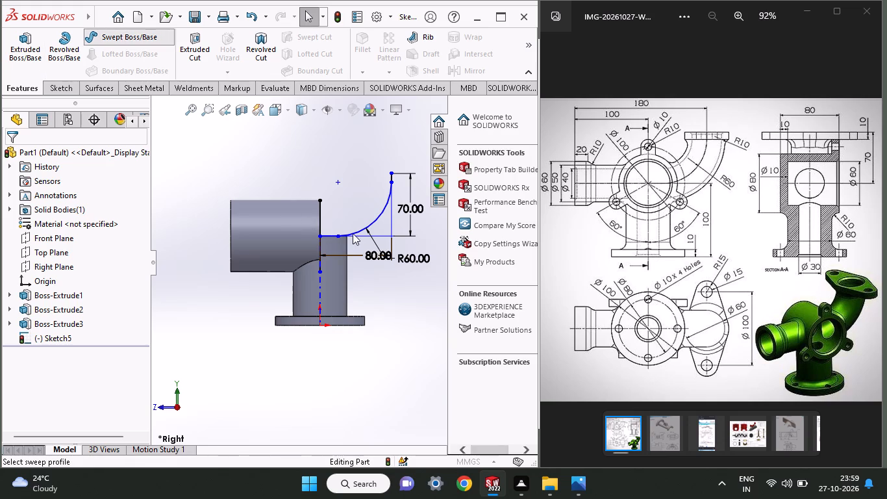
left_click(56, 203)
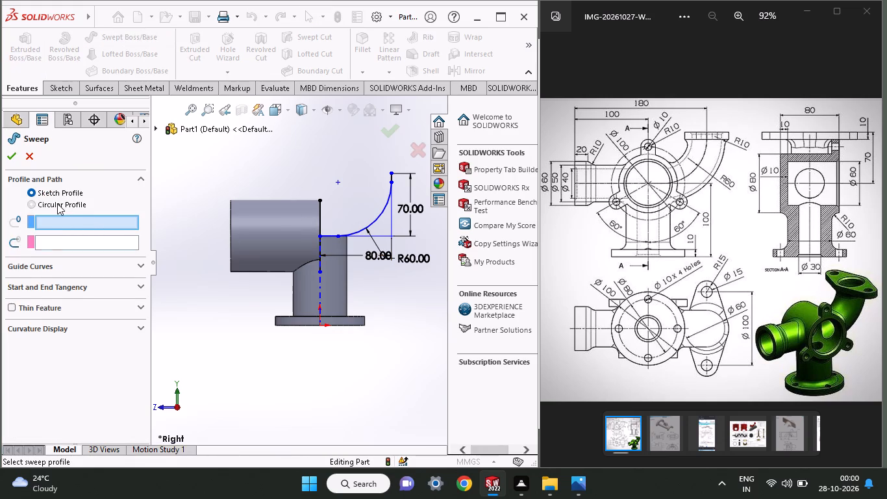
left_click(356, 231)
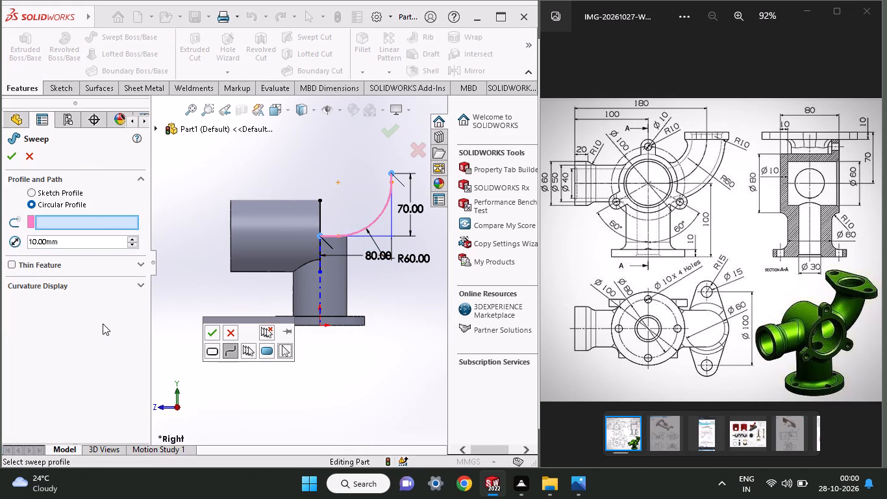
left_click(211, 348)
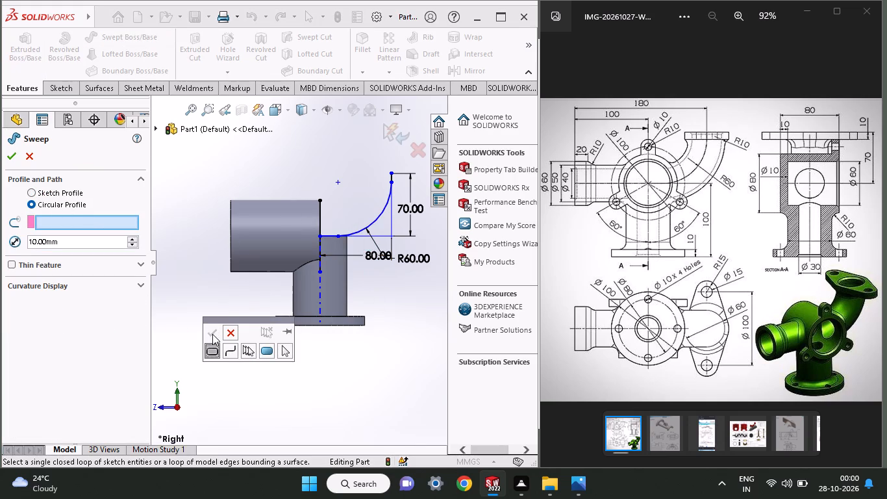
left_click(230, 351)
left_click(214, 337)
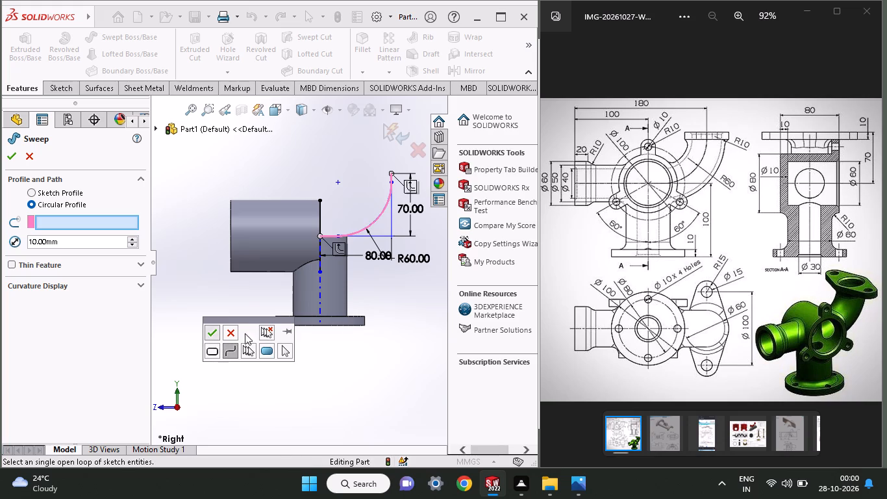
middle_click_drag(381, 329, 359, 361)
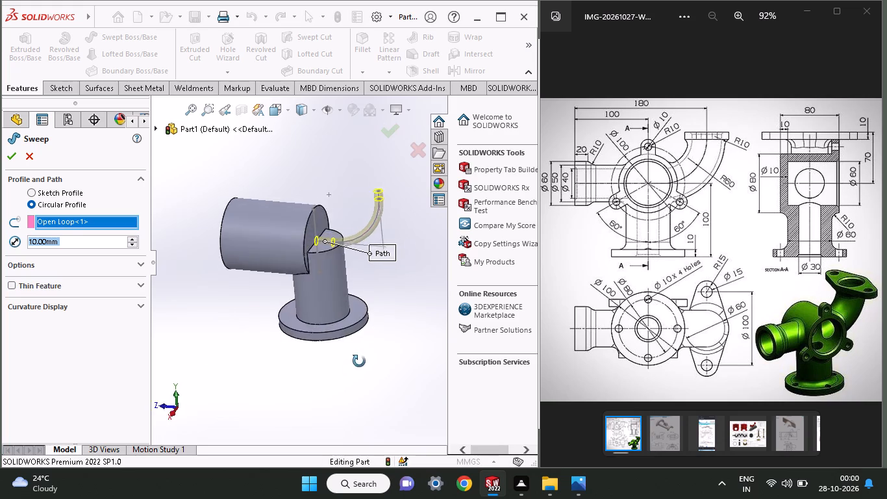
middle_click_drag(359, 361, 345, 385)
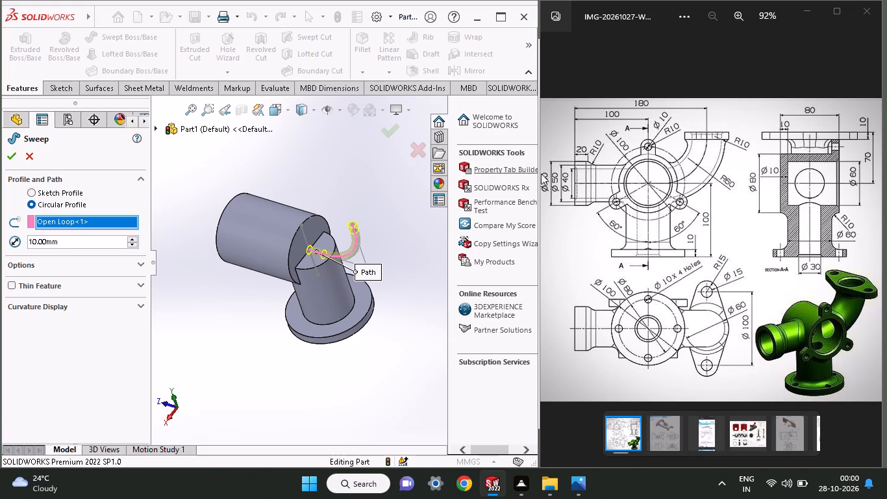
left_click_drag(55, 238, 0, 231)
type("50")
key("Return")
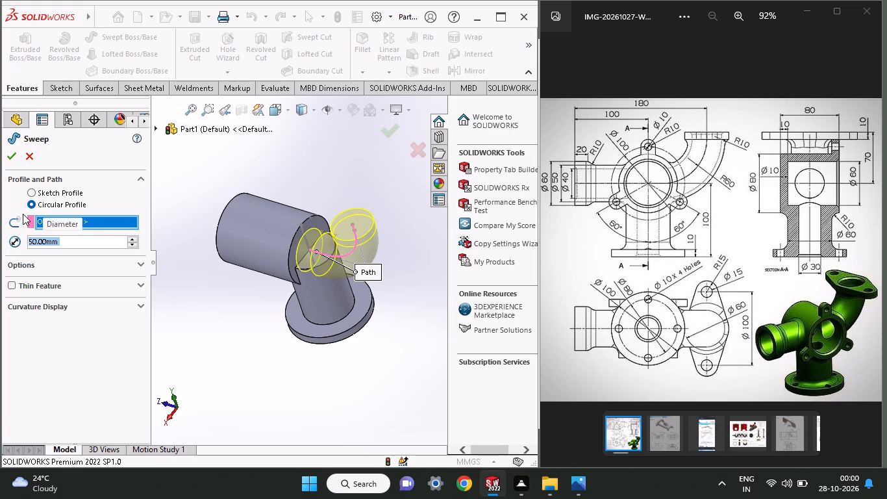
Examine the curved branch's sweep preview from several angles, checking how it meets the body and the reference drawing.
middle_click_drag(368, 376, 401, 333)
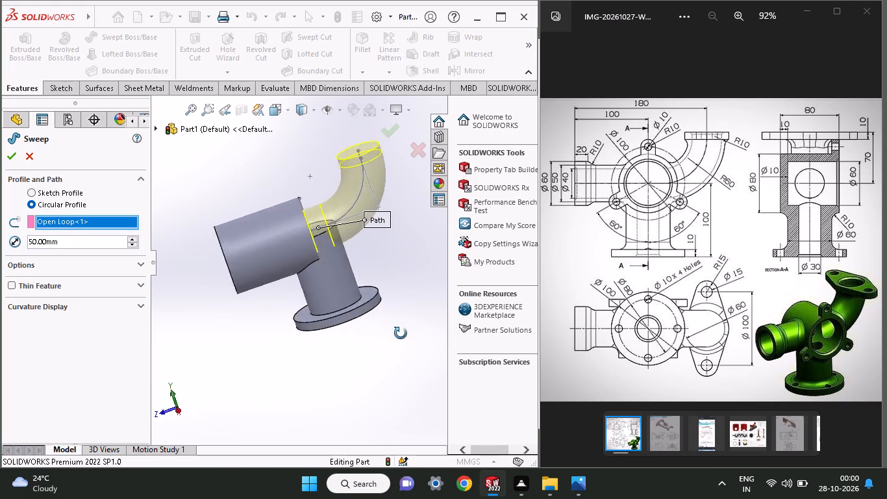
middle_click_drag(401, 333, 394, 346)
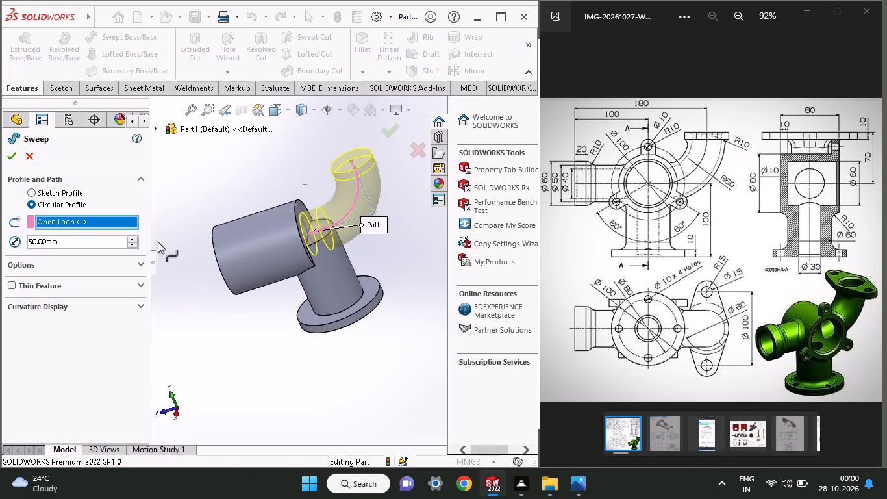
left_click_drag(75, 239, 0, 247)
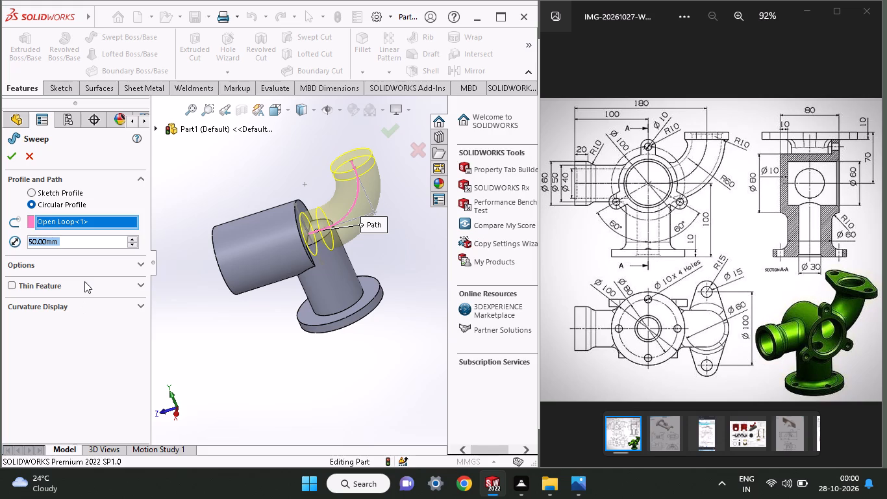
middle_click_drag(284, 352, 286, 300)
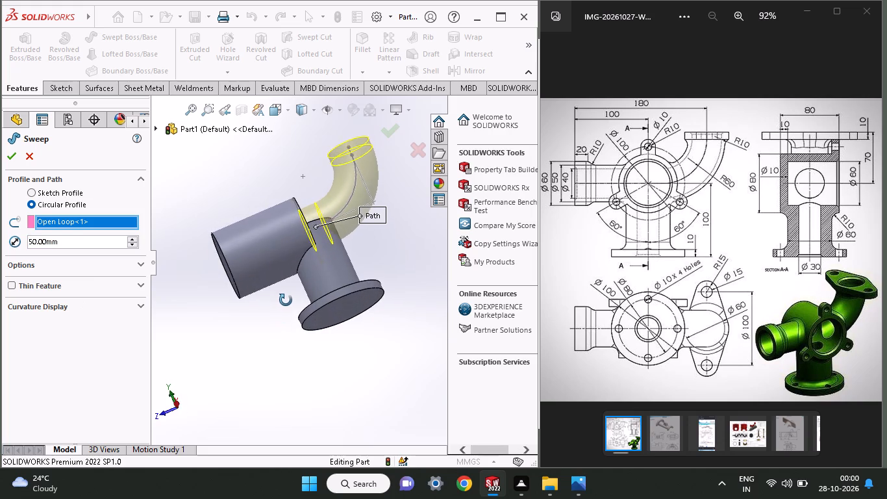
middle_click_drag(286, 300, 342, 294)
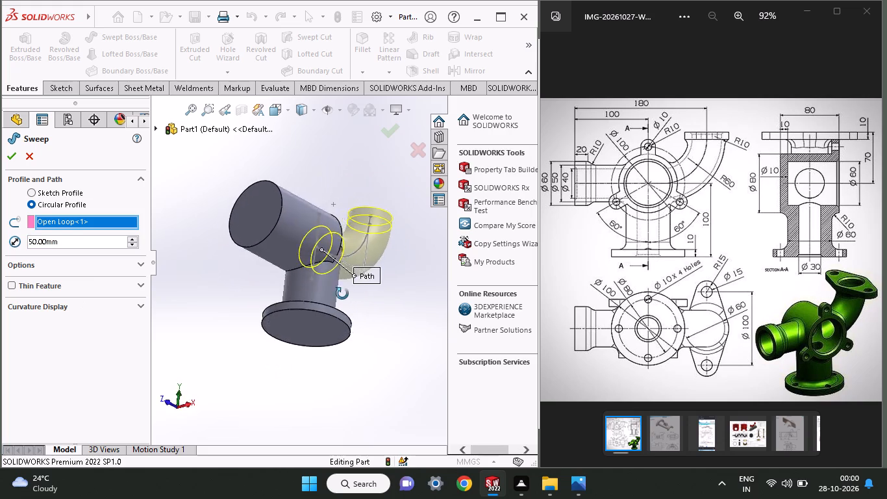
middle_click_drag(342, 294, 272, 296)
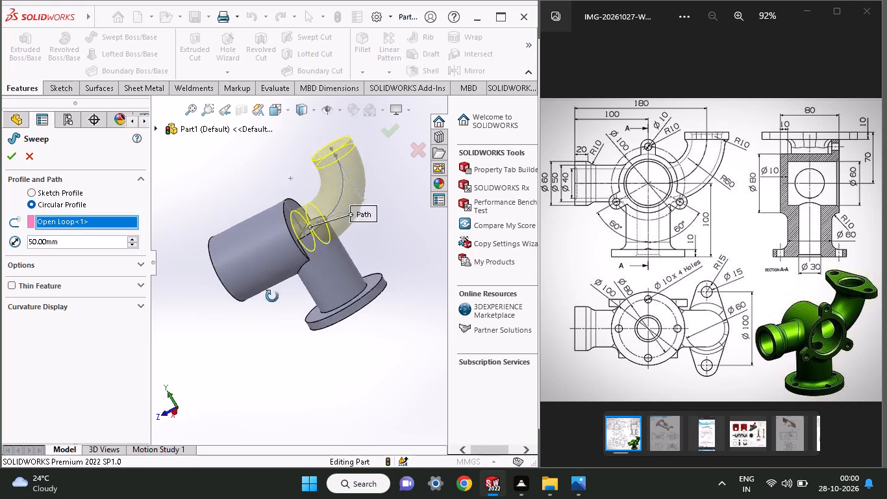
middle_click_drag(272, 296, 240, 272)
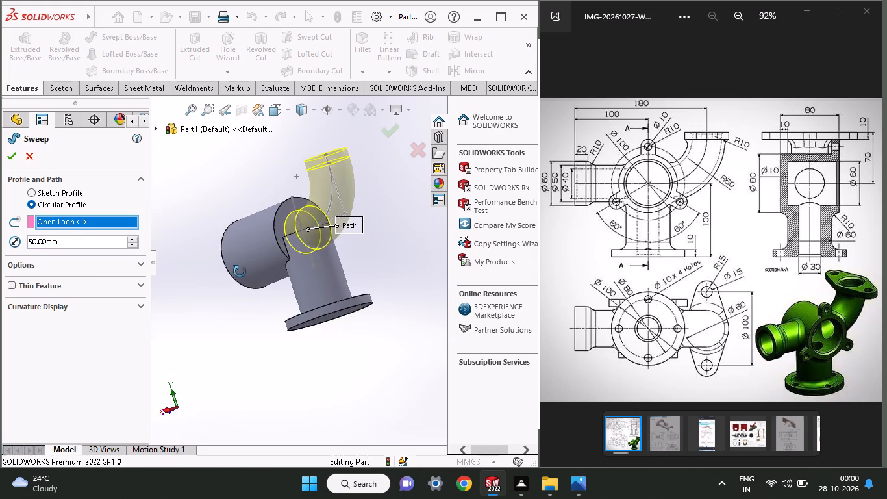
middle_click_drag(240, 272, 256, 285)
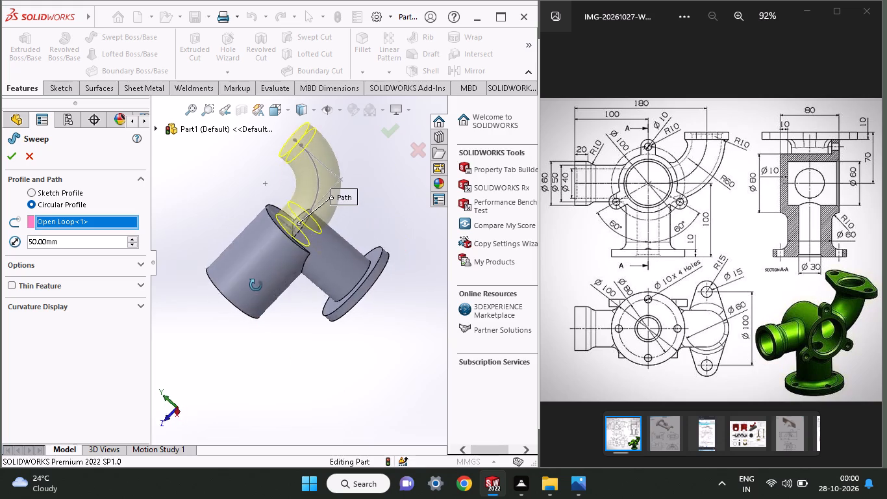
middle_click_drag(256, 285, 311, 249)
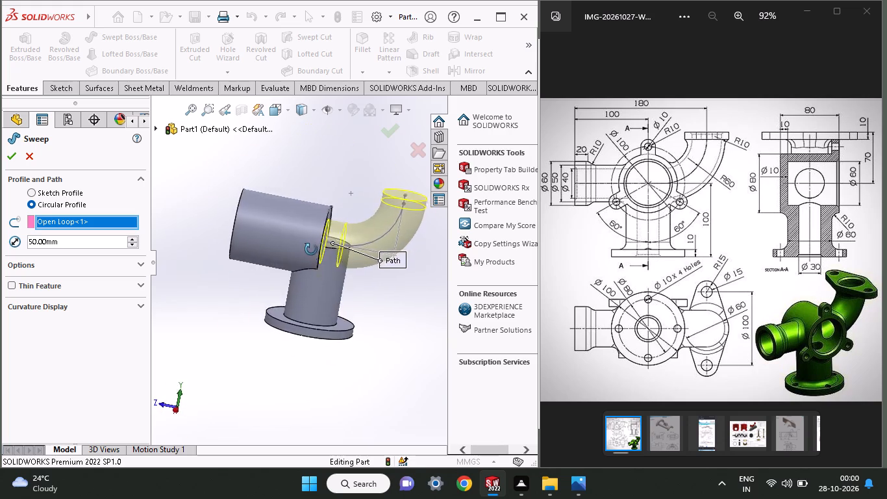
middle_click_drag(311, 249, 303, 226)
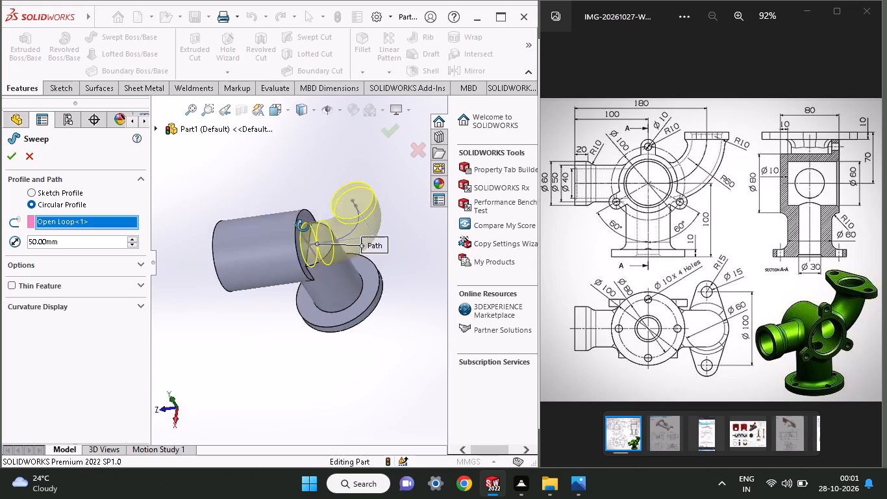
middle_click_drag(303, 226, 306, 202)
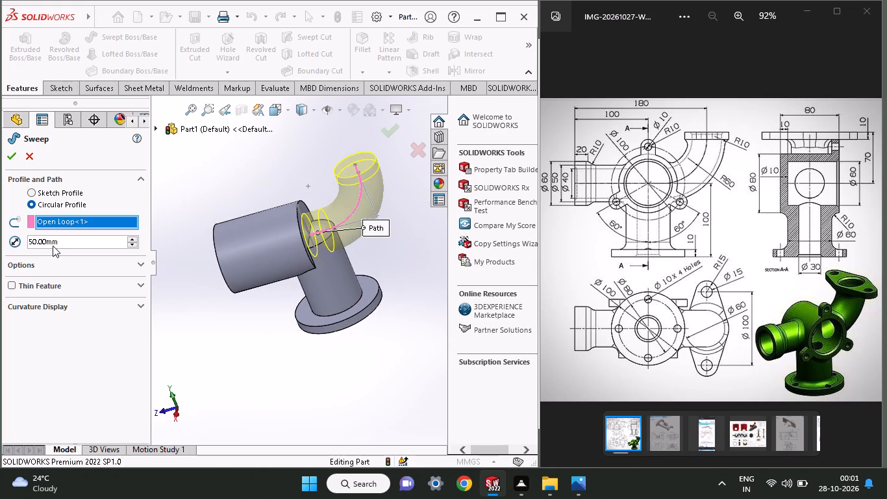
Complete the curved branch sweep with the 50 mm circular profile.
left_click_drag(60, 238, 0, 239)
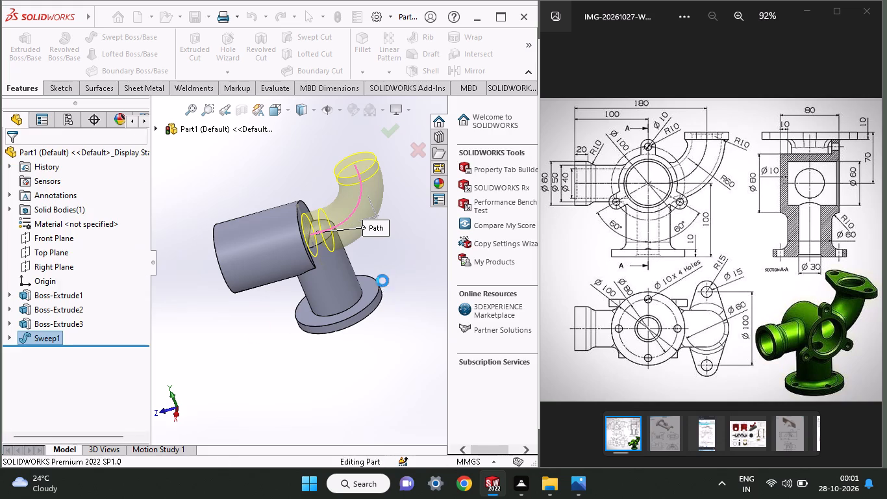
Start a sketch on the curved branch's free end face and draw a concentric circle about 78 mm in diameter.
middle_click_drag(379, 274, 381, 237)
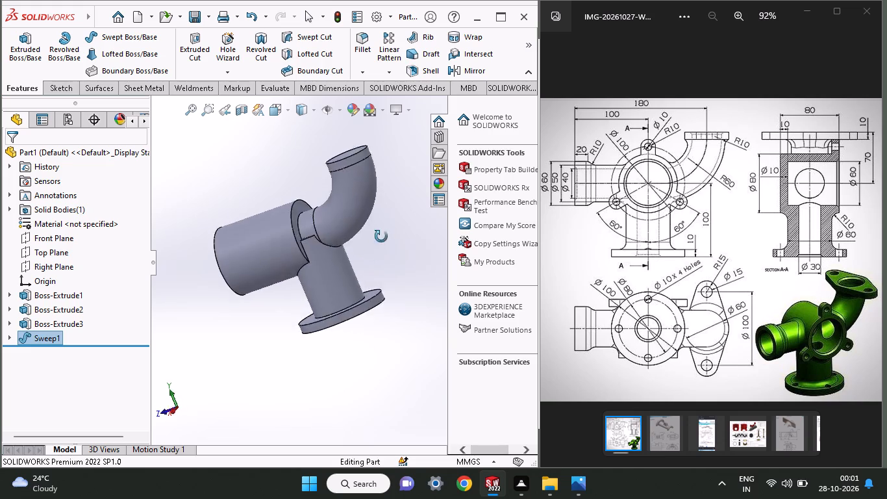
middle_click_drag(381, 237, 388, 347)
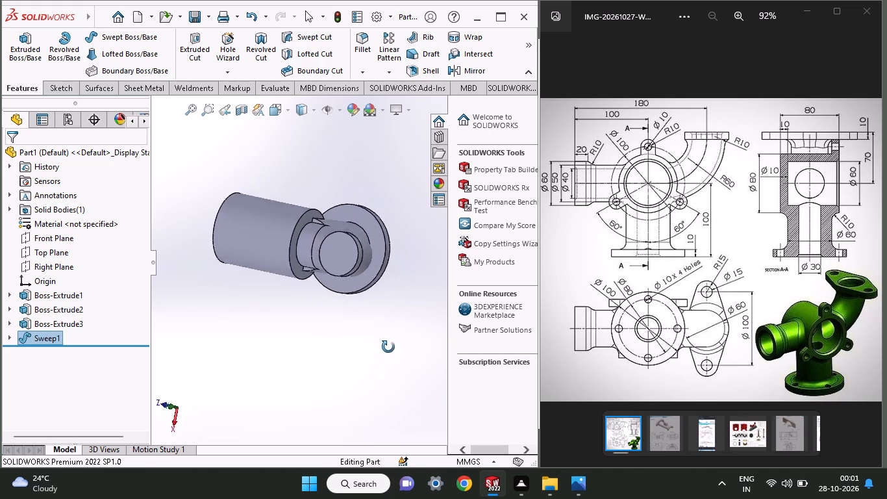
middle_click_drag(388, 347, 403, 374)
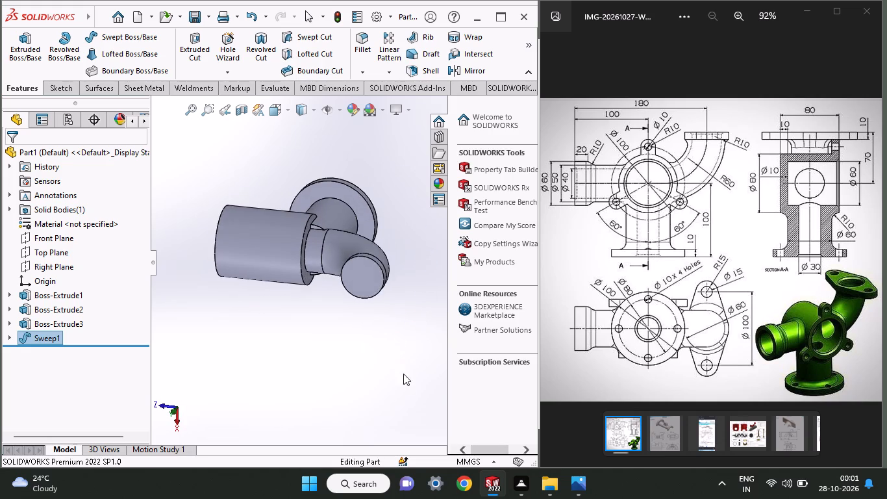
left_click(363, 284)
left_click(428, 252)
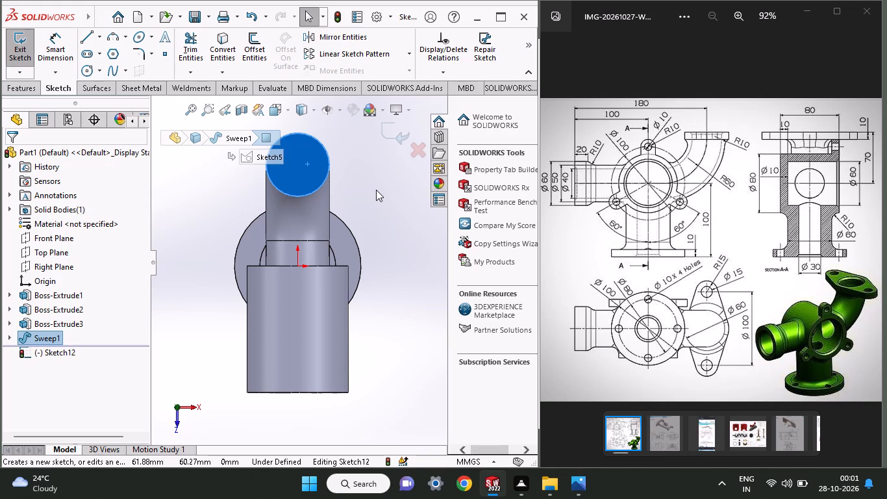
scroll(376, 190, "up", 3, "ctrl")
scroll(310, 181, "down", 3, "ctrl")
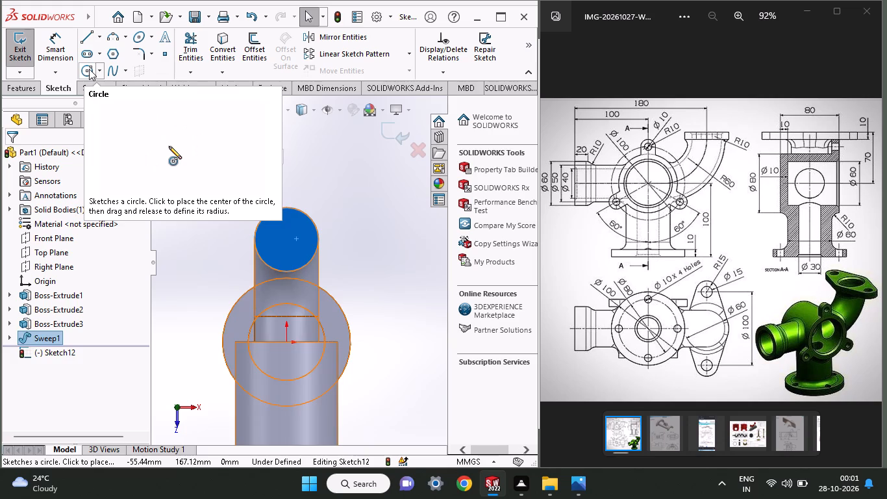
left_click(288, 239)
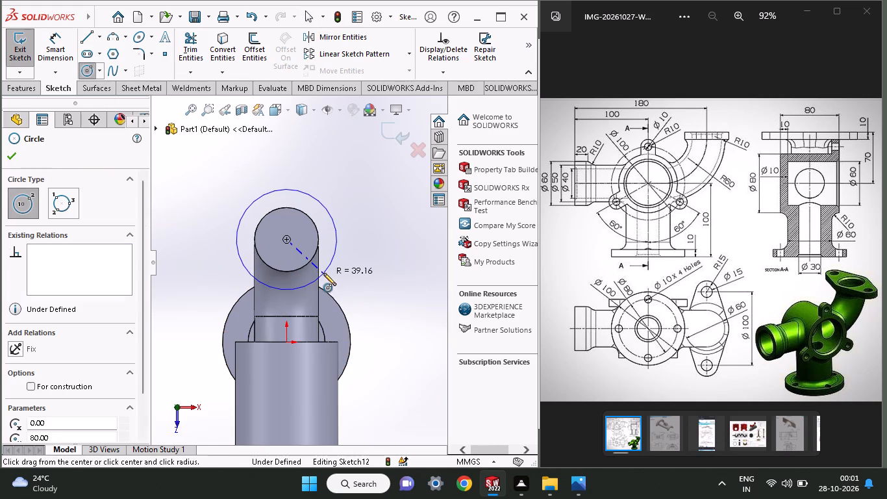
Add a diameter dimension to the concentric circle sketched on the curved branch's free end face.
middle_click_drag(371, 255, 406, 230)
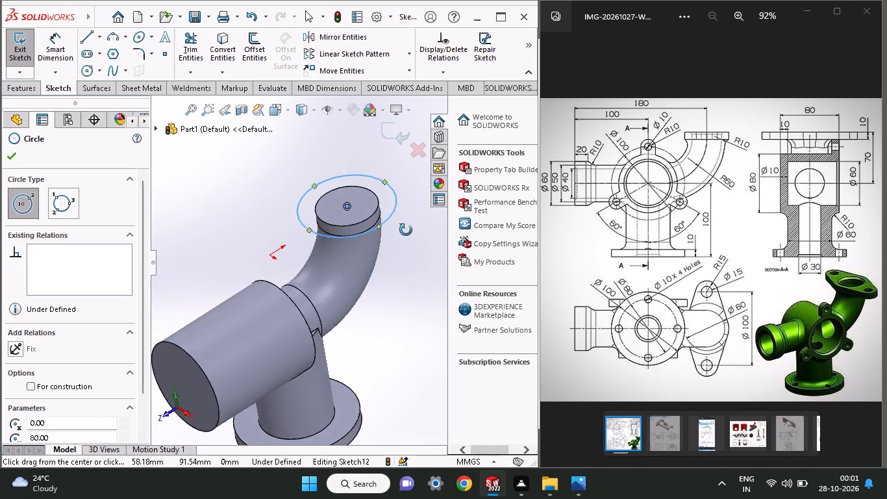
middle_click_drag(406, 230, 364, 253)
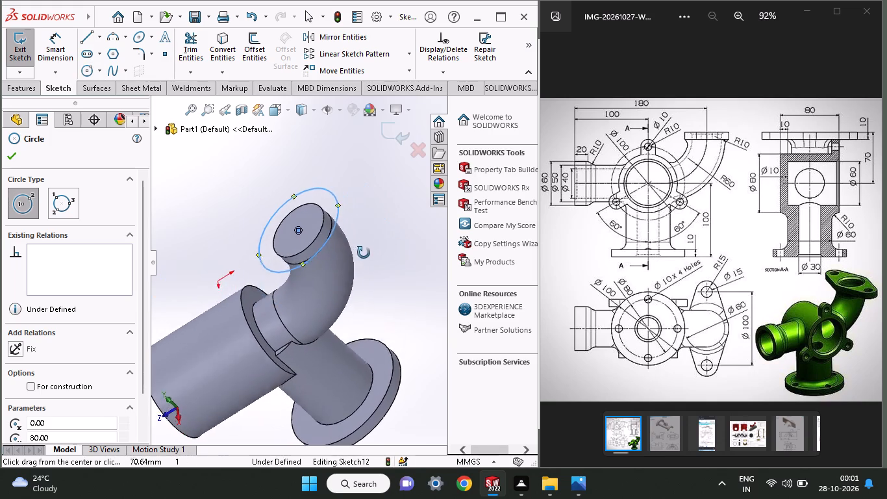
middle_click_drag(364, 253, 368, 242)
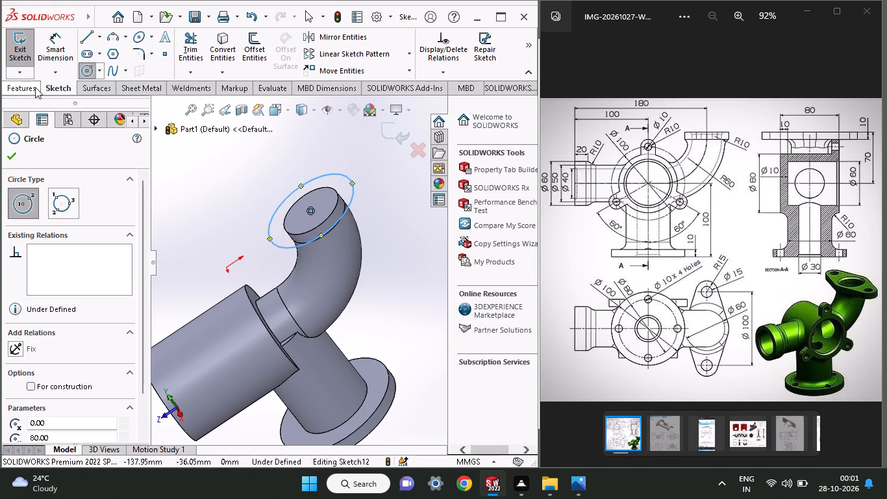
left_click(64, 51)
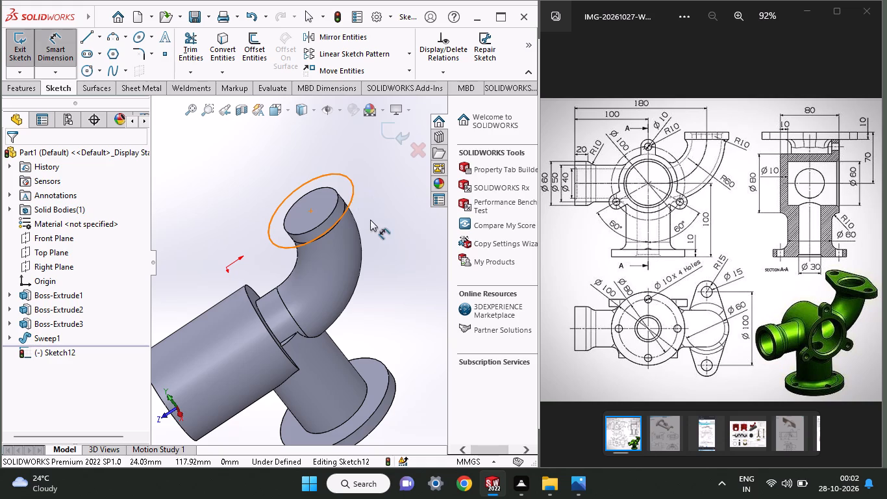
left_click(354, 194)
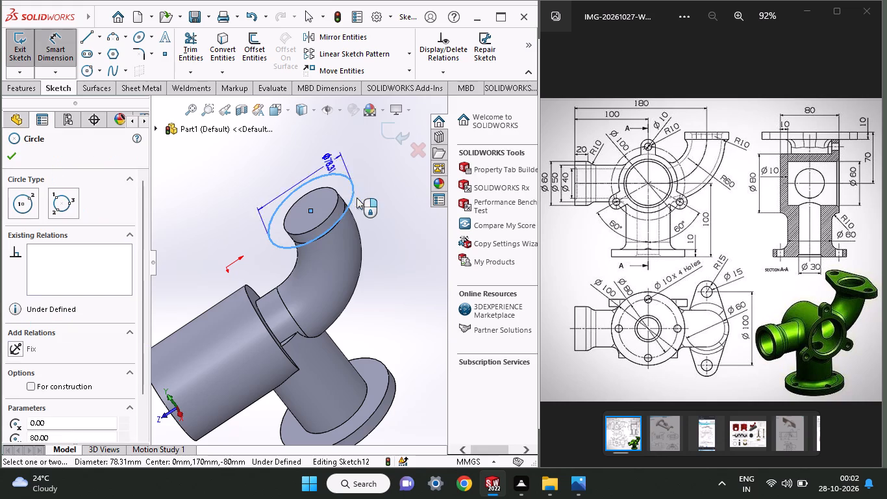
left_click(395, 213)
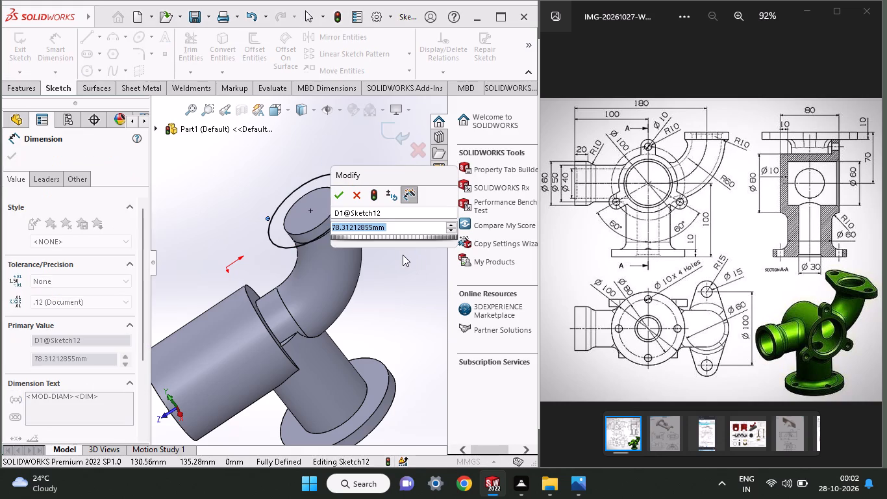
middle_click_drag(388, 281, 381, 336)
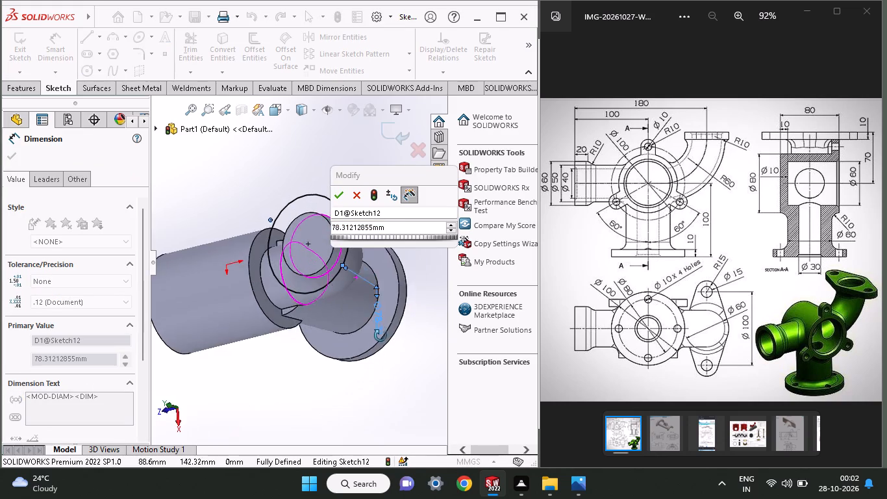
middle_click_drag(381, 336, 386, 297)
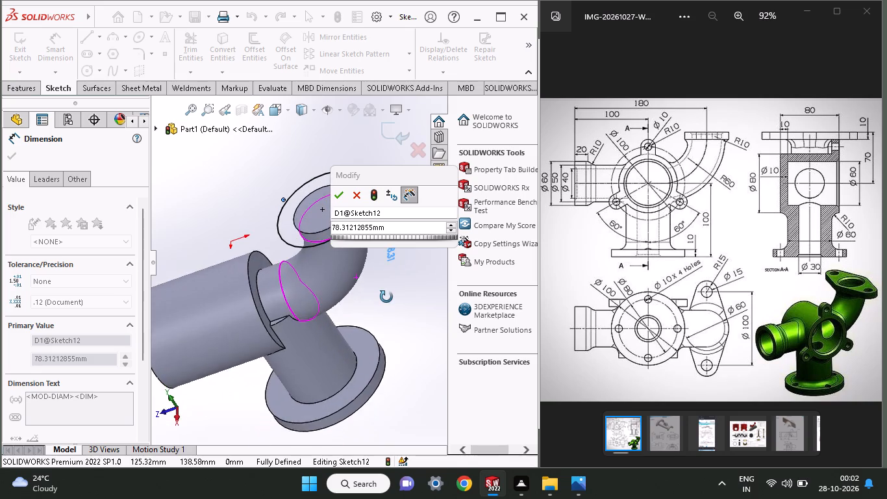
middle_click_drag(386, 297, 384, 305)
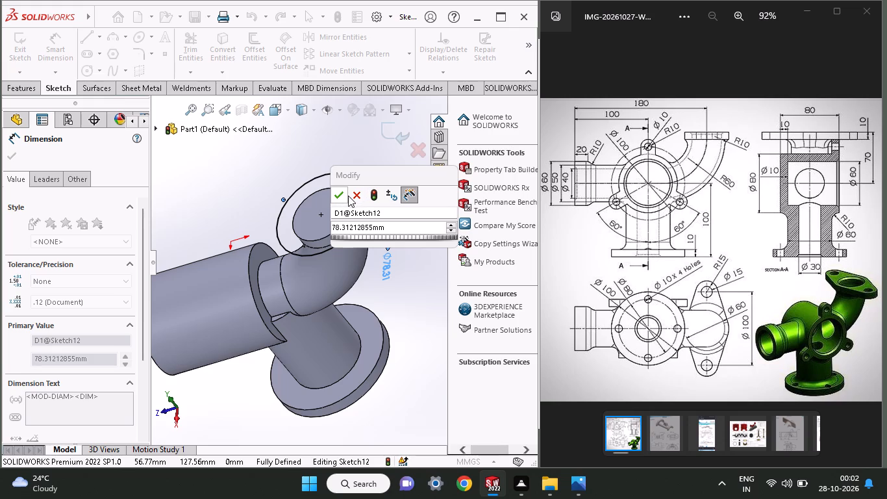
left_click(350, 195)
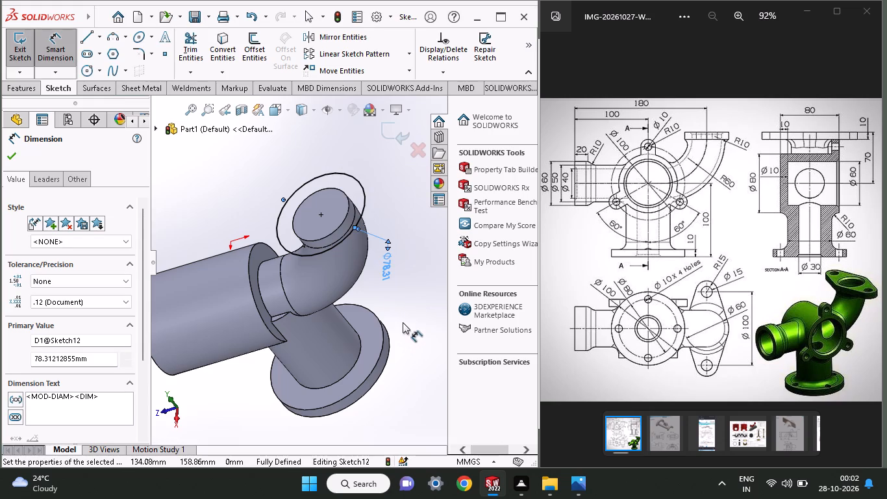
middle_click_drag(405, 298, 469, 254)
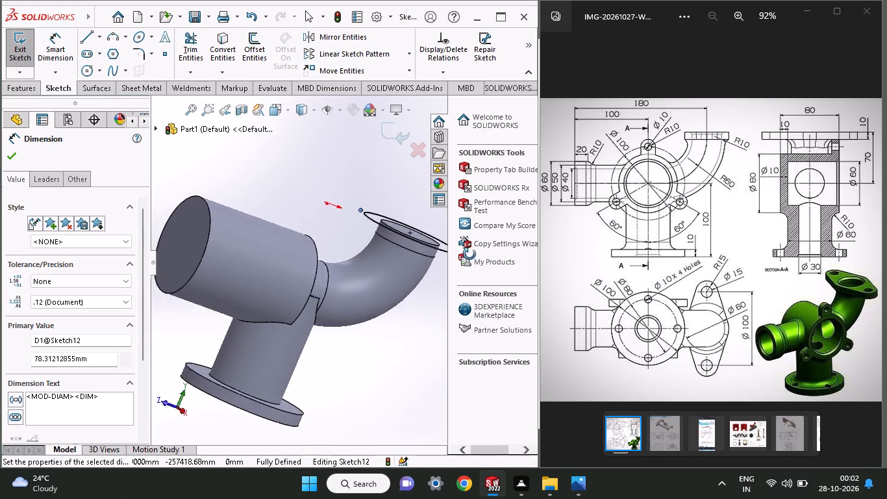
middle_click_drag(469, 254, 437, 215)
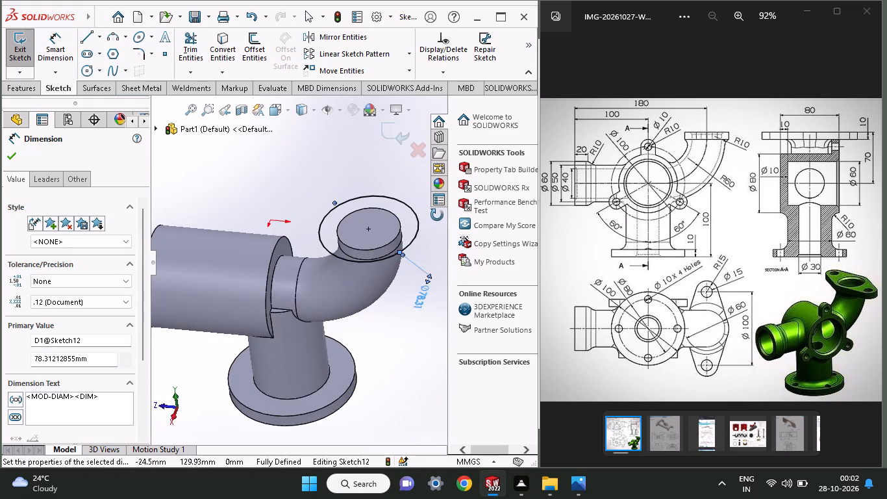
middle_click_drag(437, 215, 445, 205)
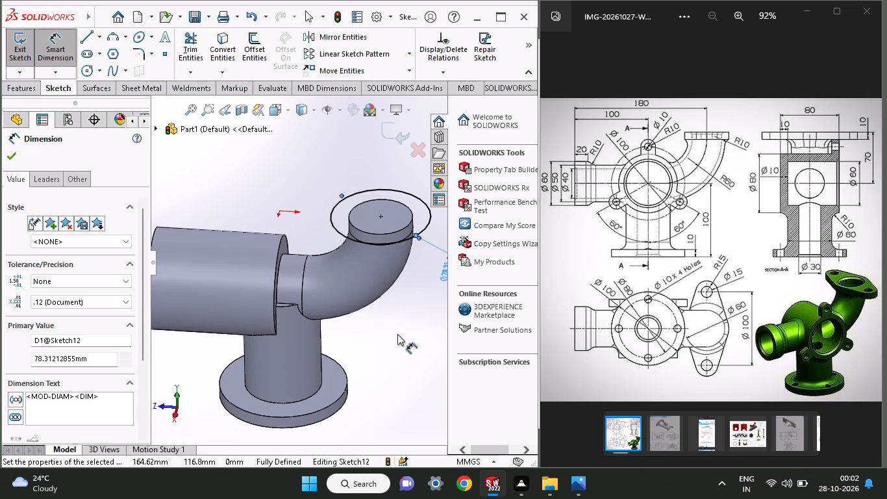
middle_click_drag(393, 333, 363, 340)
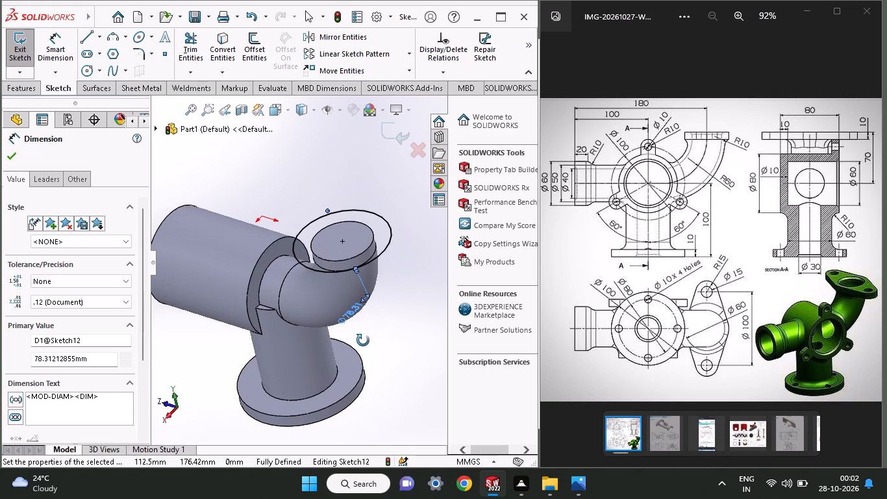
middle_click_drag(363, 340, 386, 319)
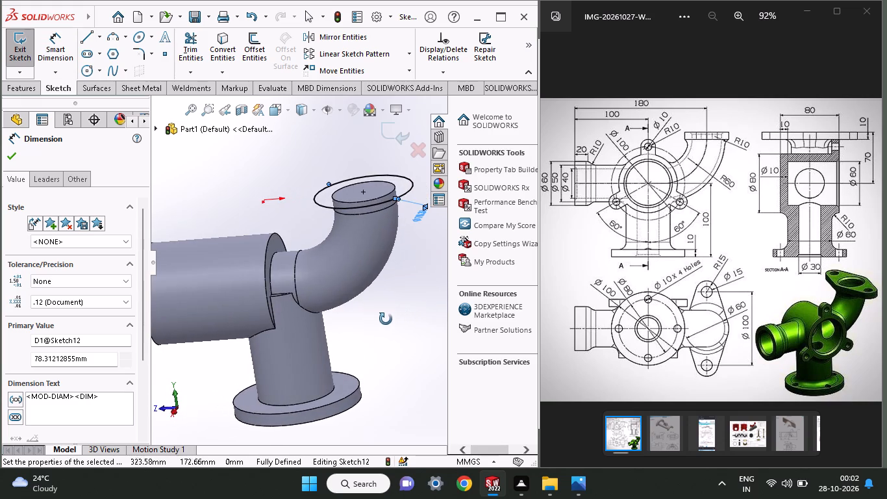
middle_click_drag(386, 319, 368, 339)
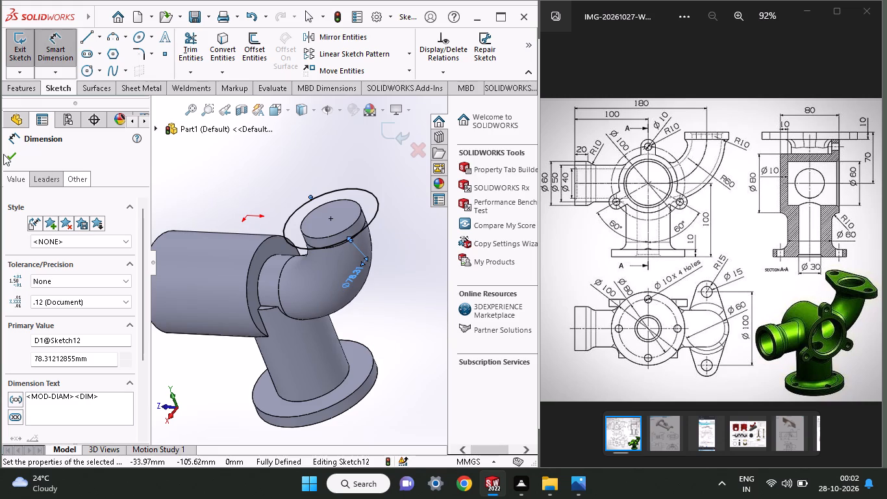
left_click(12, 154)
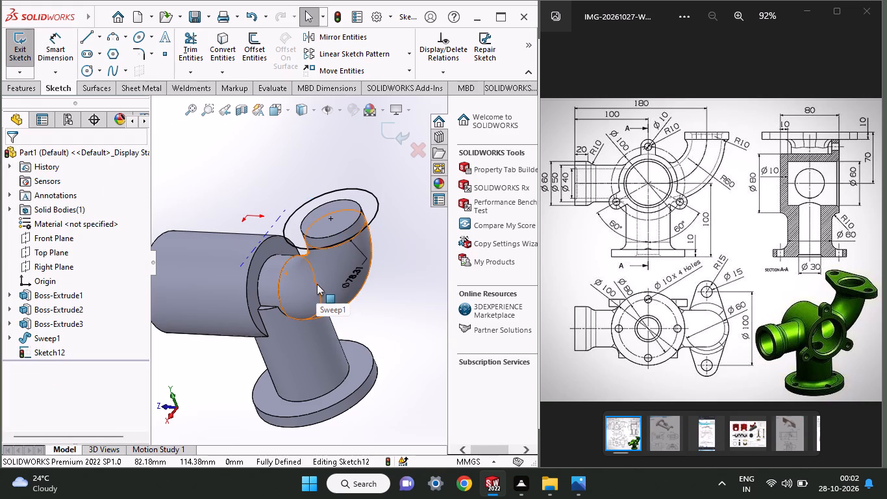
Set the diameter of the circle on the curved branch's end face to 60 mm.
middle_click_drag(378, 261, 382, 270)
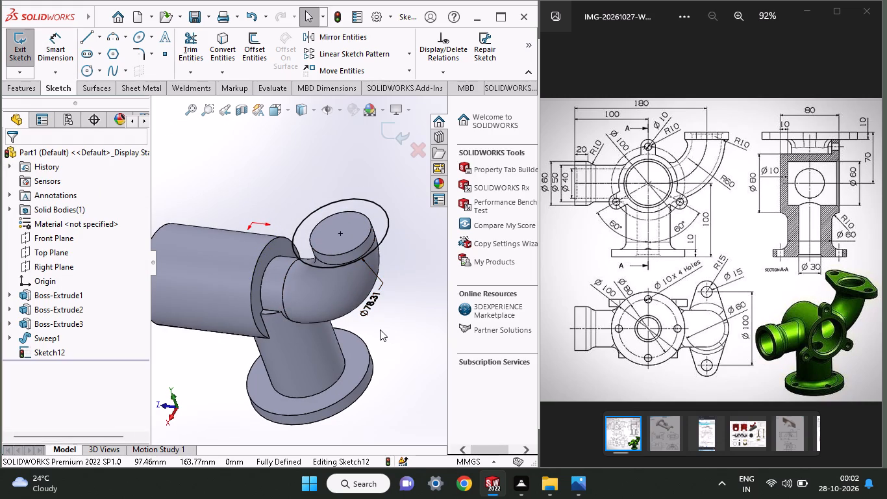
middle_click_drag(379, 313, 379, 317)
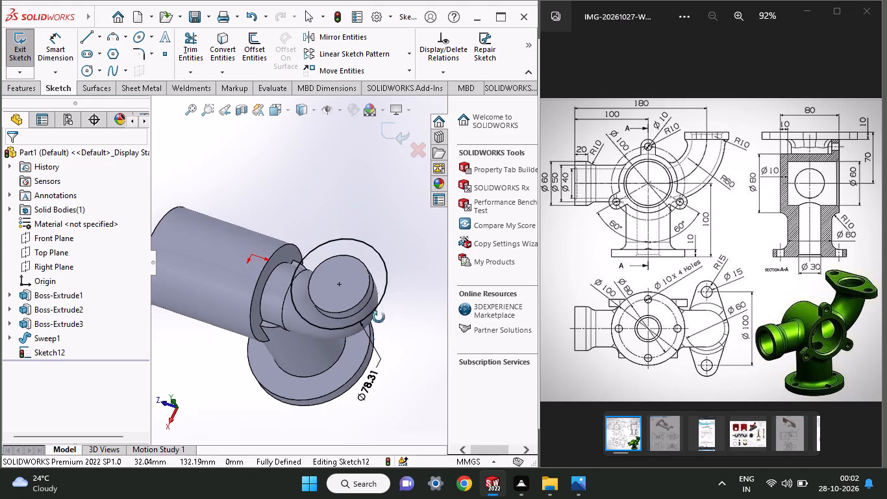
middle_click_drag(379, 317, 388, 268)
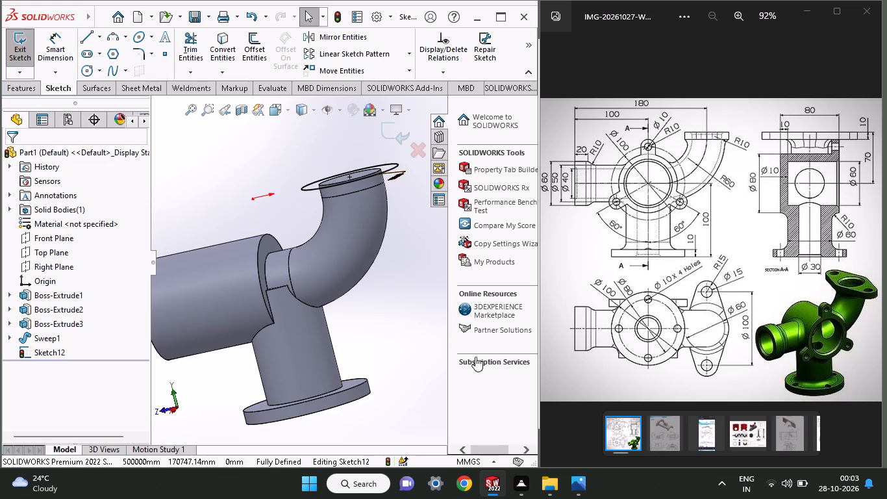
middle_click_drag(392, 269, 389, 370)
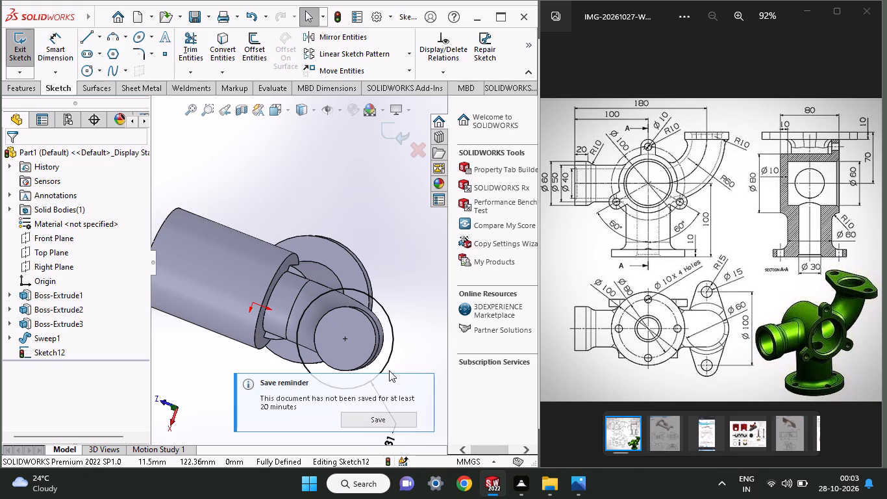
middle_click_drag(389, 370, 390, 330)
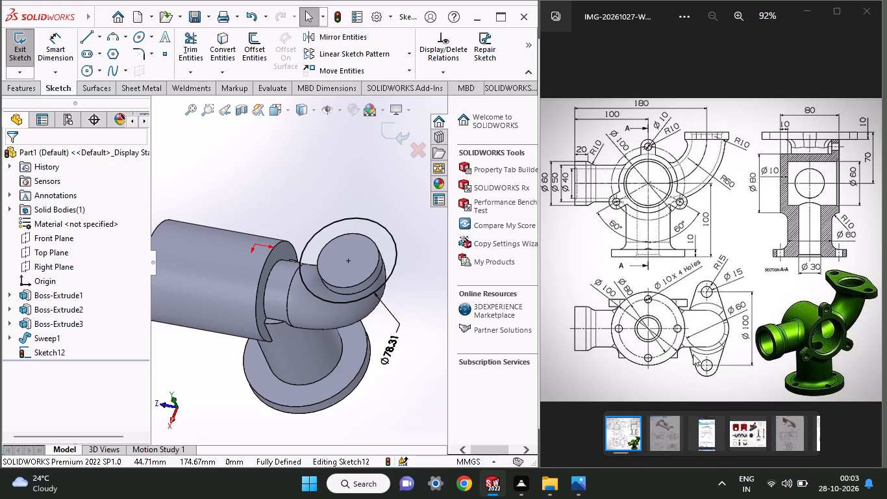
double_click(390, 357)
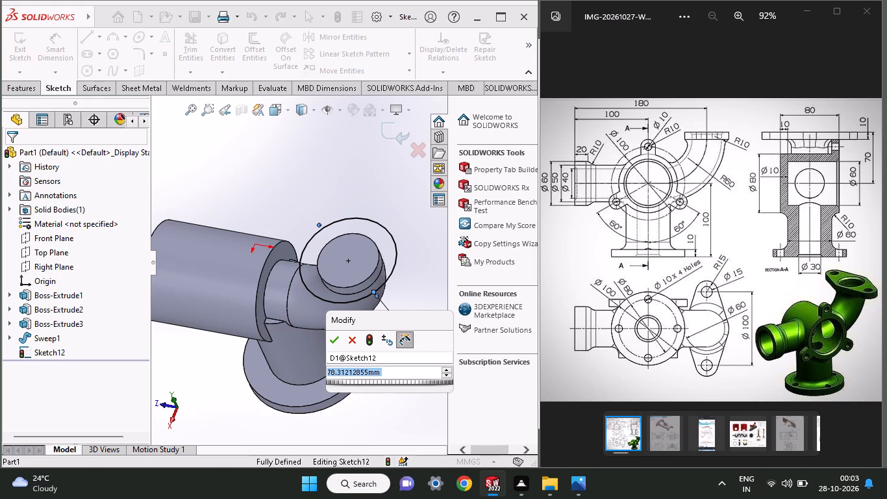
type("60")
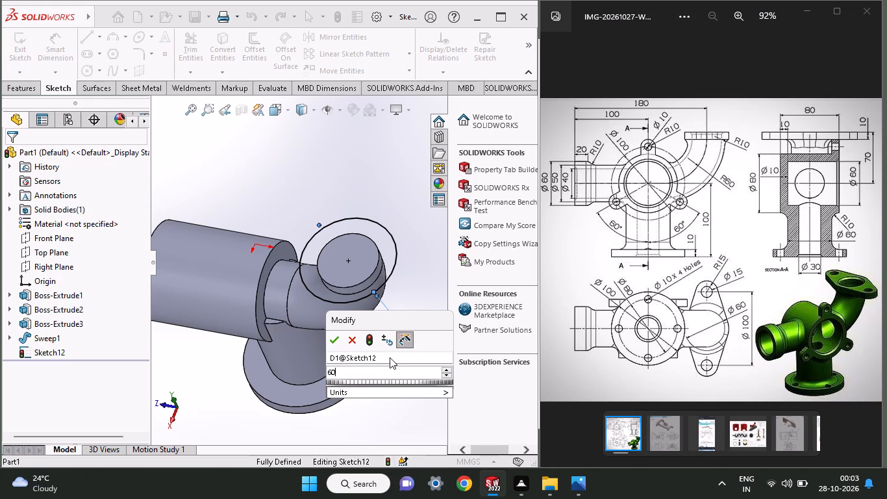
key("Return")
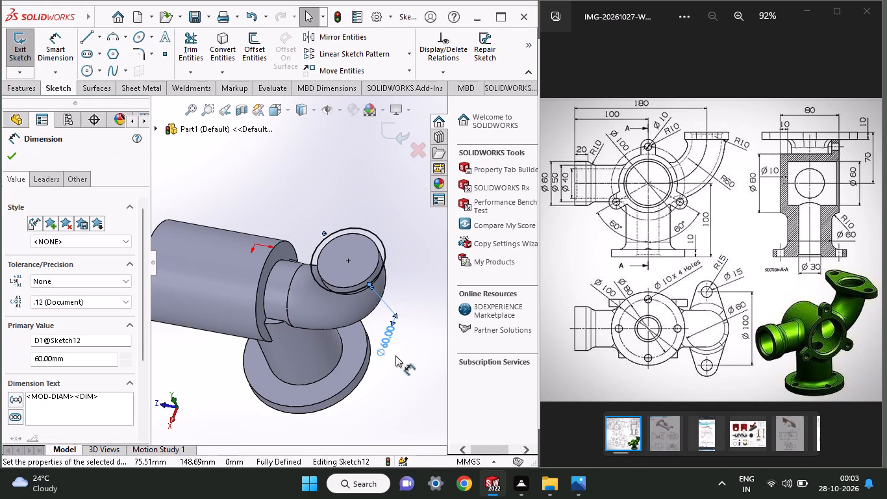
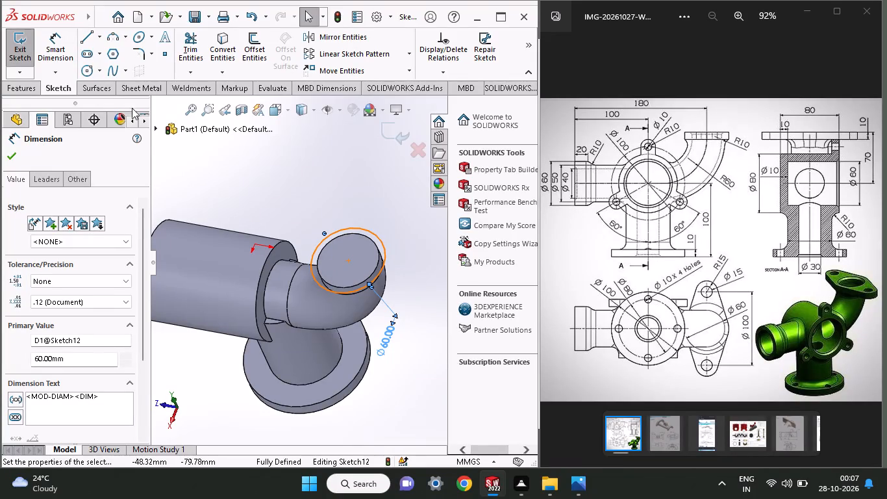
Sketch two circles, about 37 mm and 29 mm in diameter, on opposite sides of the 60 mm circle on the branch's end face.
left_click(88, 71)
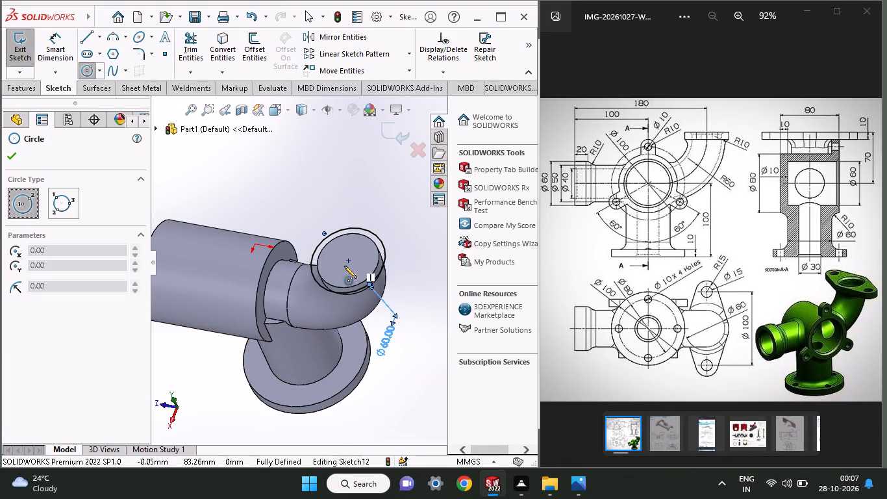
left_click(377, 198)
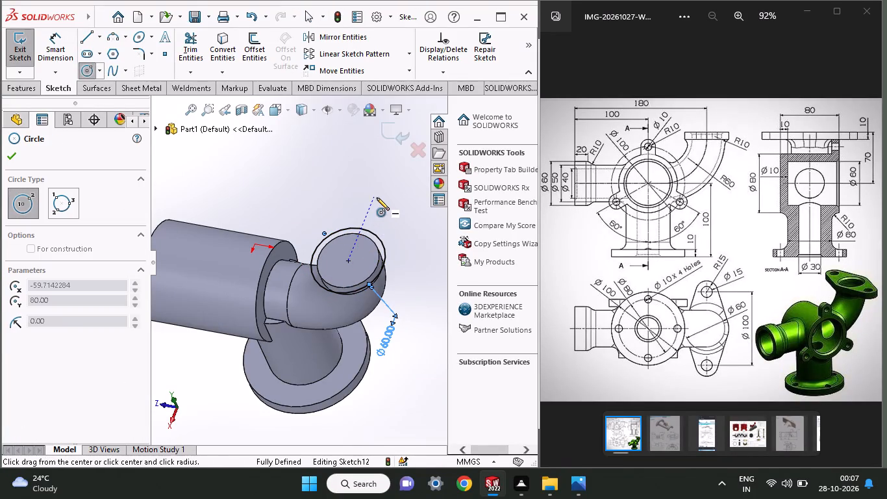
left_click(380, 215)
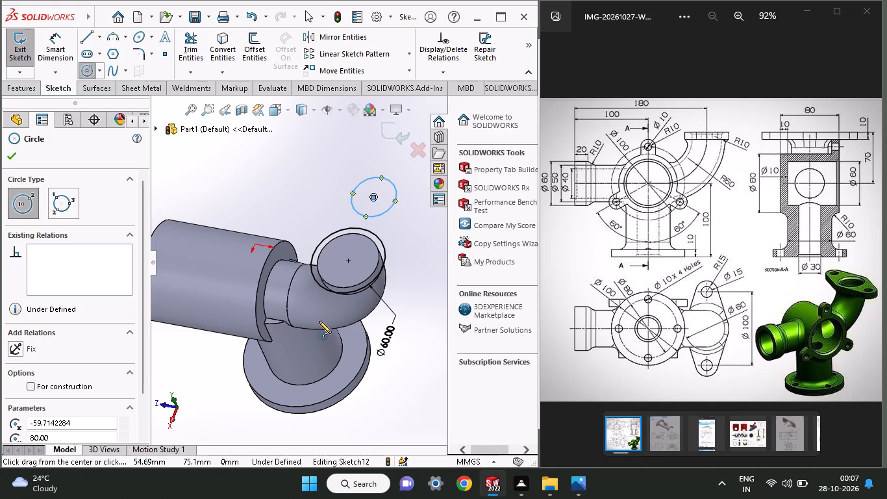
left_click(323, 318)
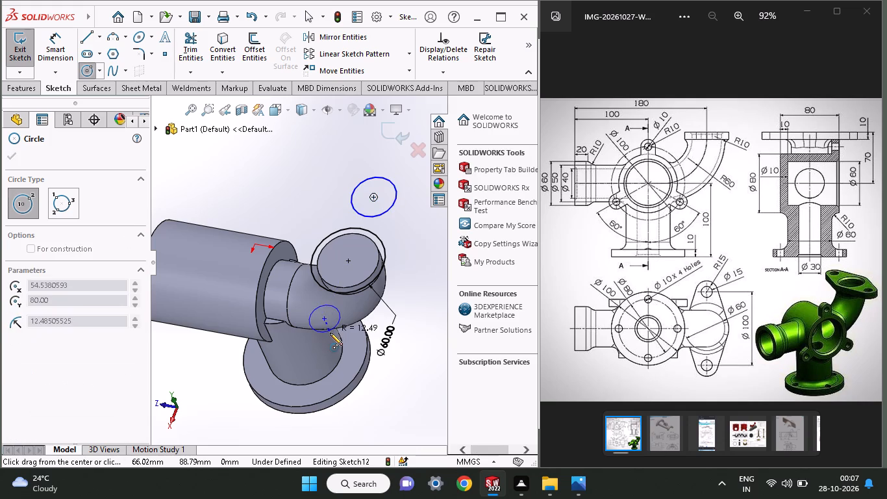
left_click(330, 333)
Dimension the centre of each small circle 50 mm from the centre of the 60 mm circle.
left_click(55, 50)
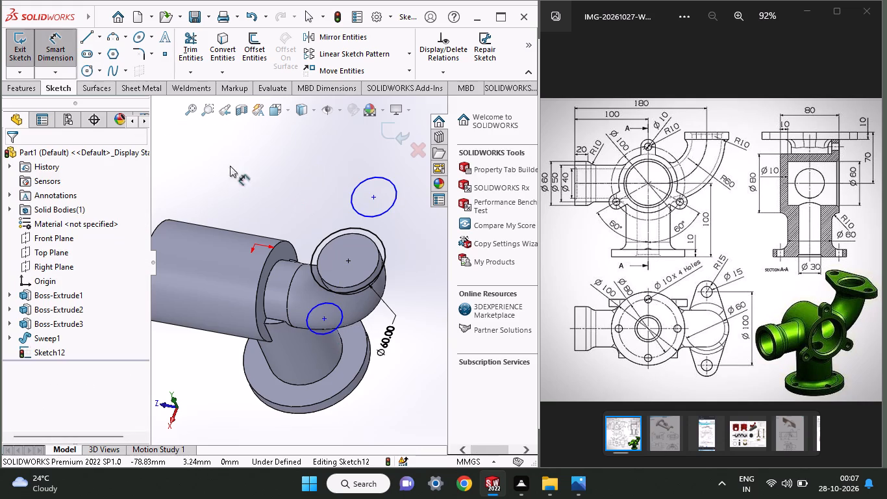
left_click(348, 264)
left_click(375, 196)
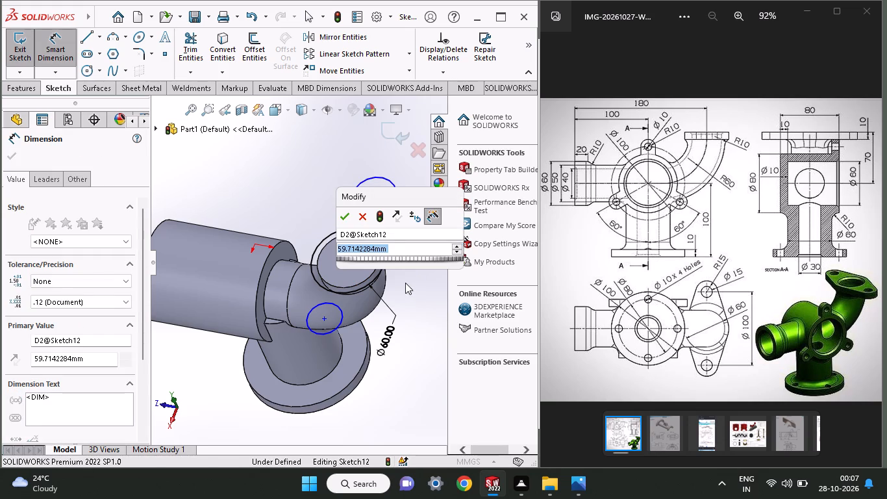
type("50")
key("Return")
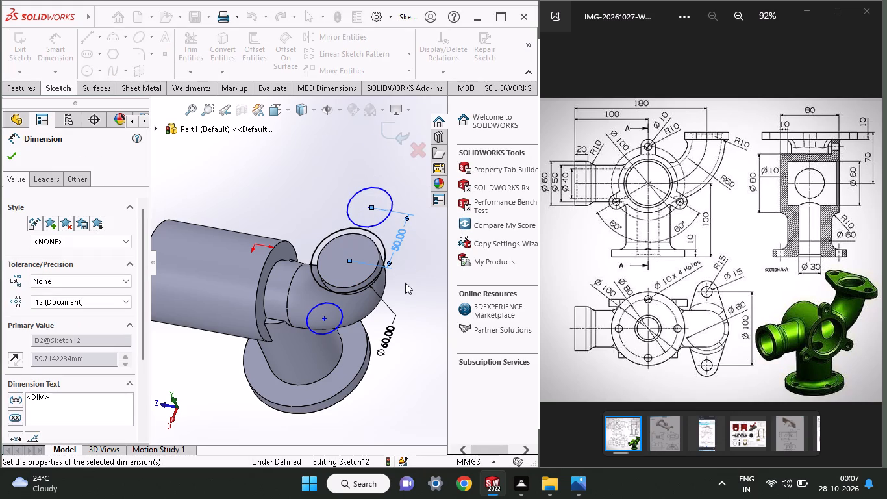
left_click(321, 318)
left_click(344, 262)
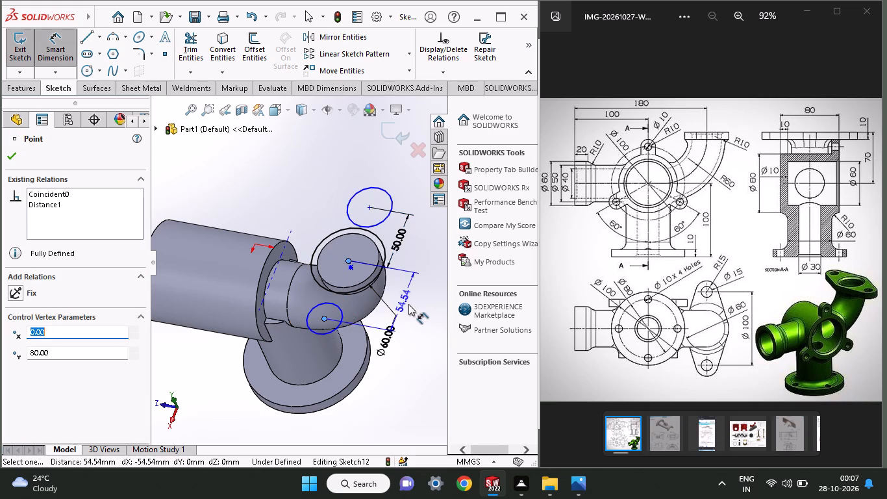
left_click(397, 298)
type("50")
key("Return")
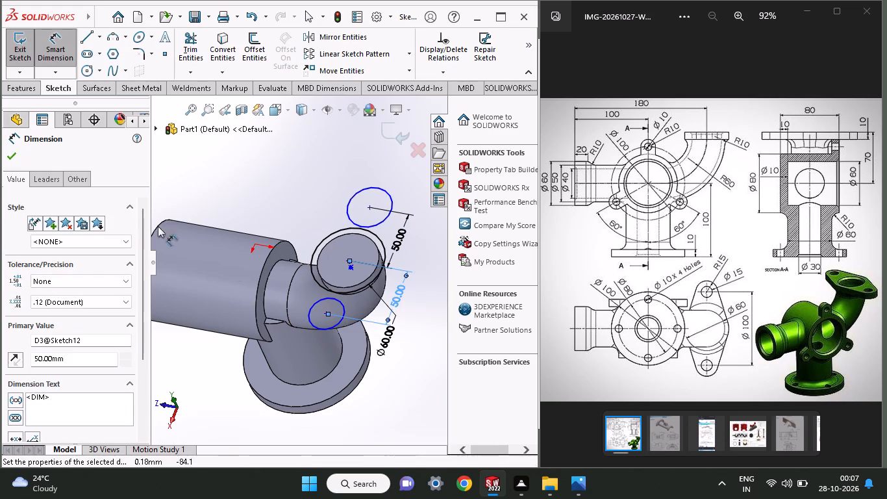
Dimension both small outer circles to a diameter of 30 mm.
middle_click_drag(292, 153, 292, 153)
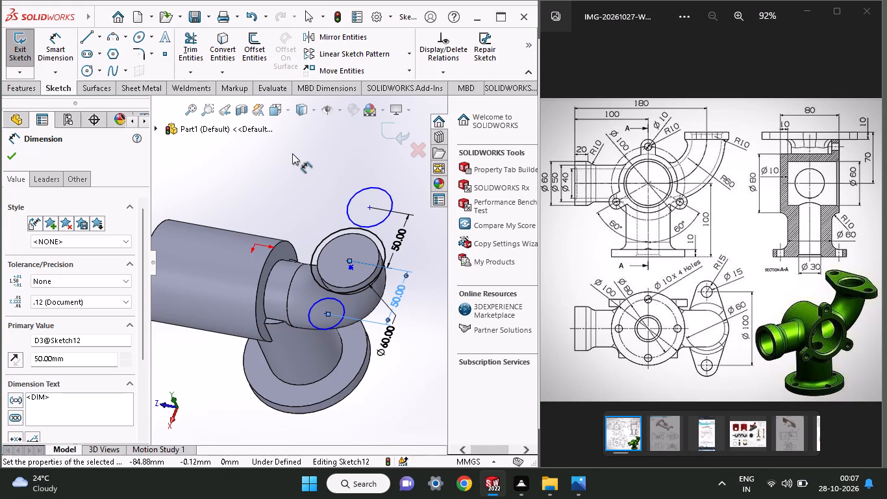
middle_click_drag(292, 153, 304, 188)
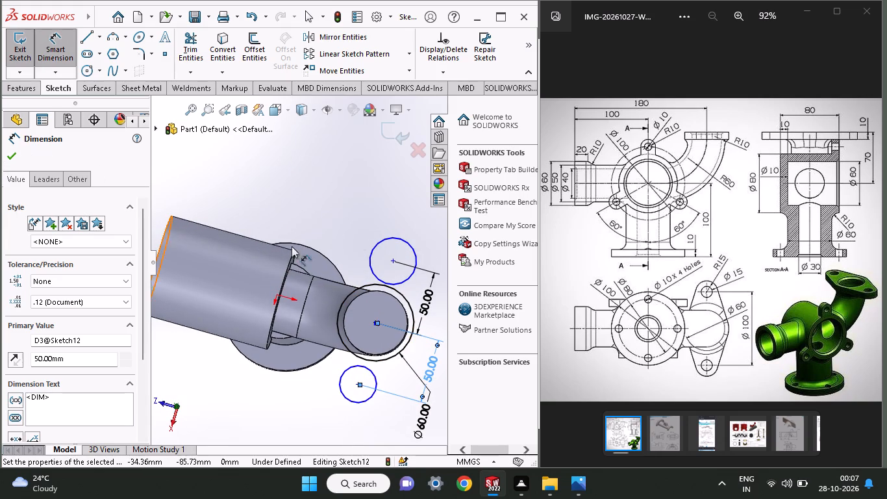
left_click(375, 246)
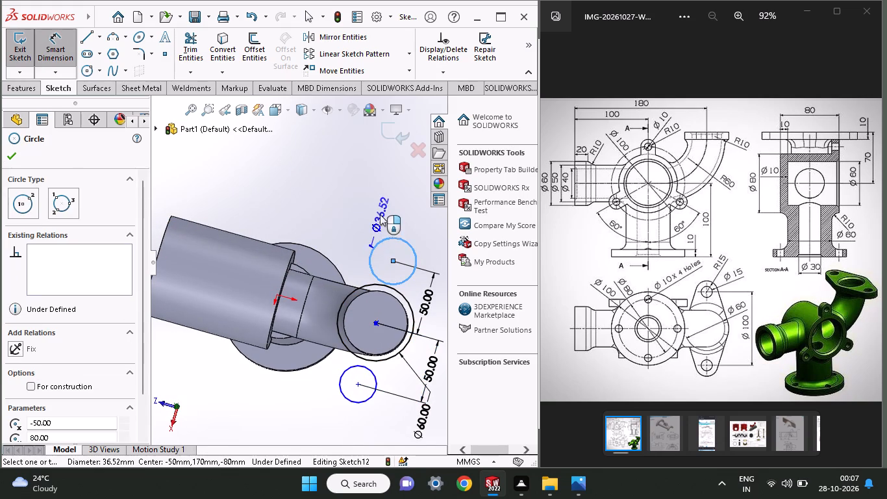
left_click(384, 202)
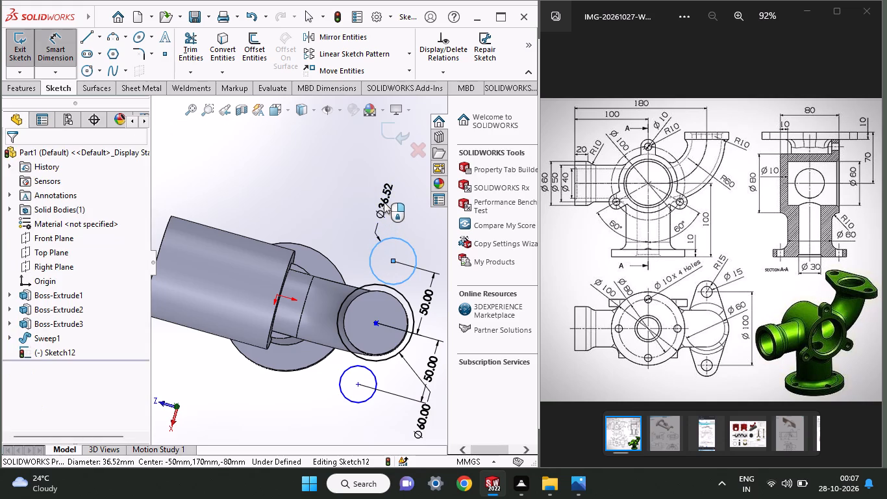
type("30")
key("Return")
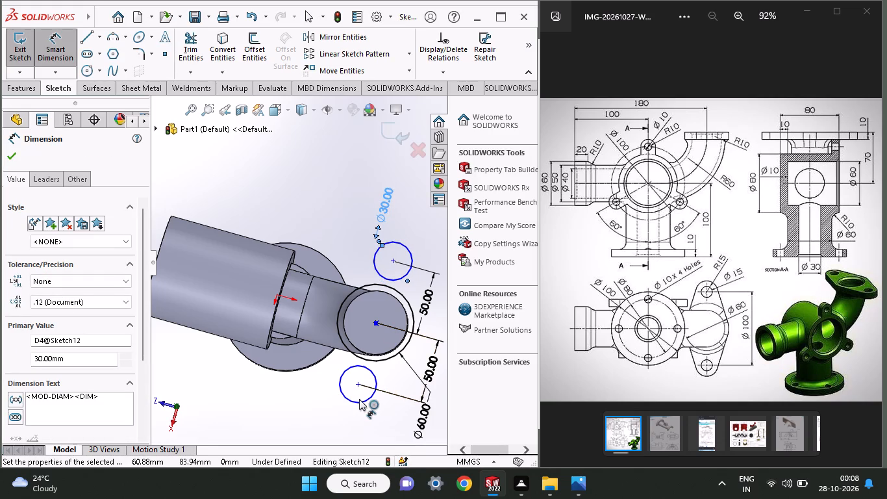
left_click(349, 401)
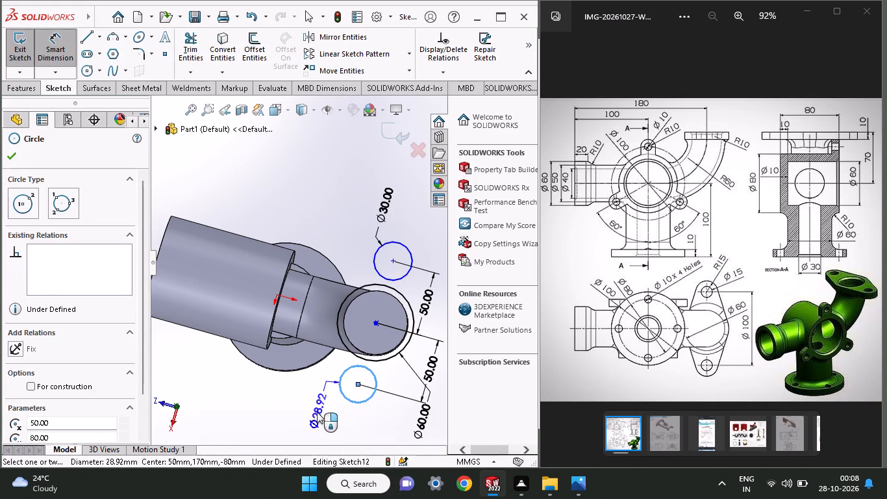
left_click(317, 412)
type("30")
key("Return")
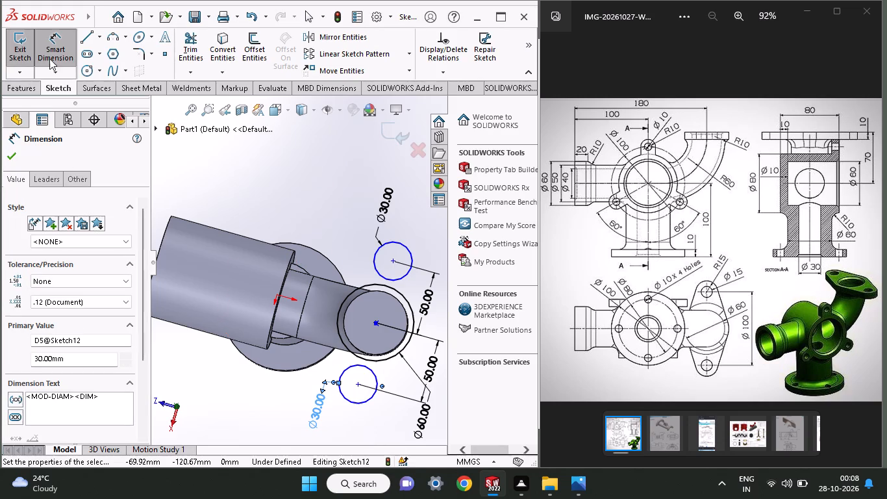
left_click(3, 154)
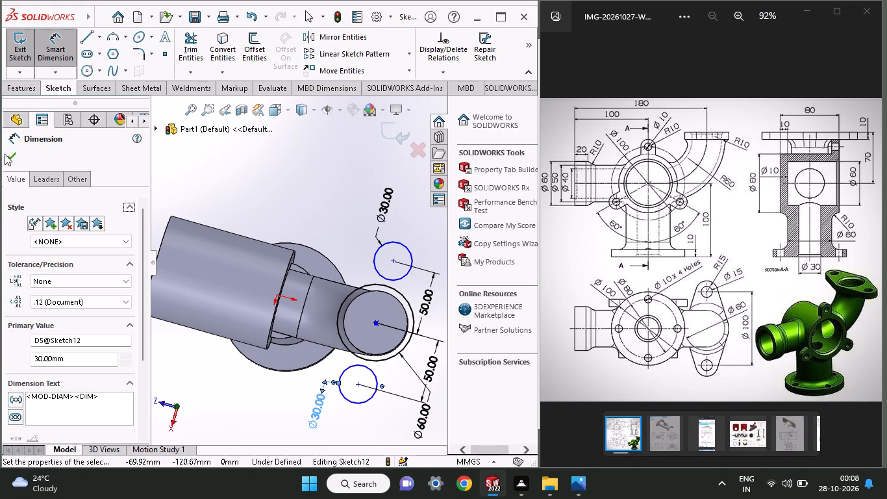
left_click(8, 156)
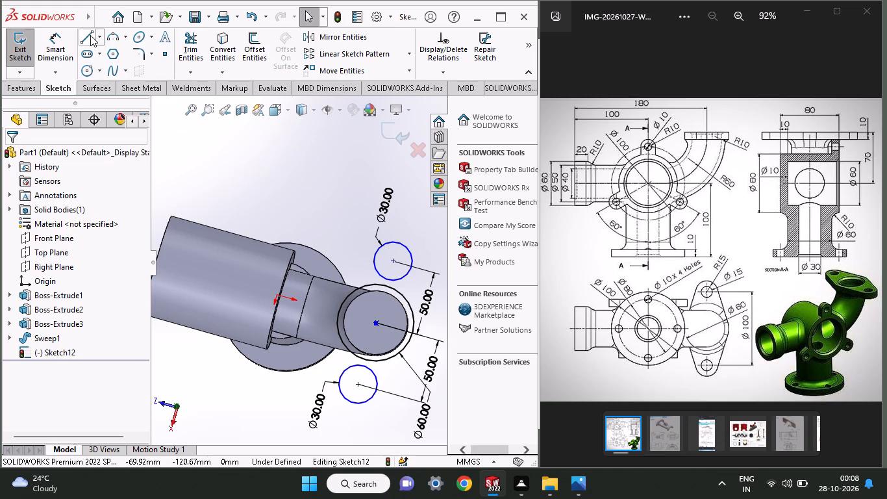
Sketch two separate slanted lines, about 50 mm and 64 mm long, along the main-body side of the circles, one beside each 30 mm circle.
left_click(90, 35)
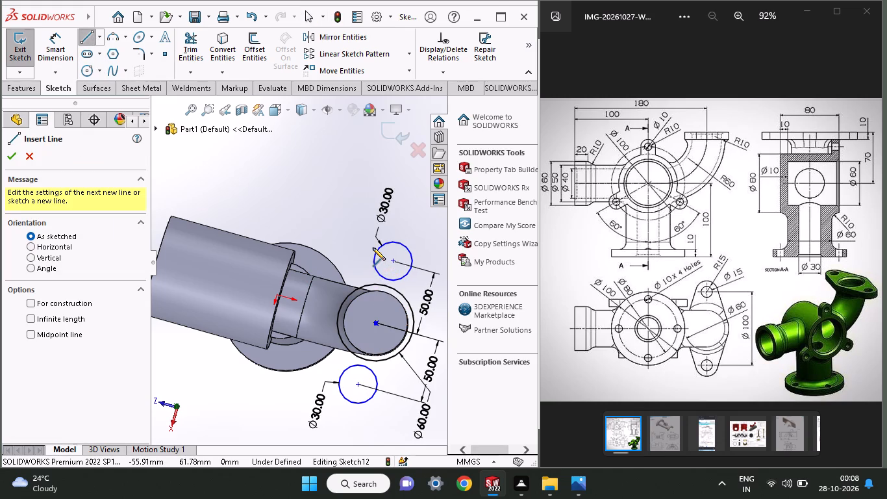
left_click(373, 248)
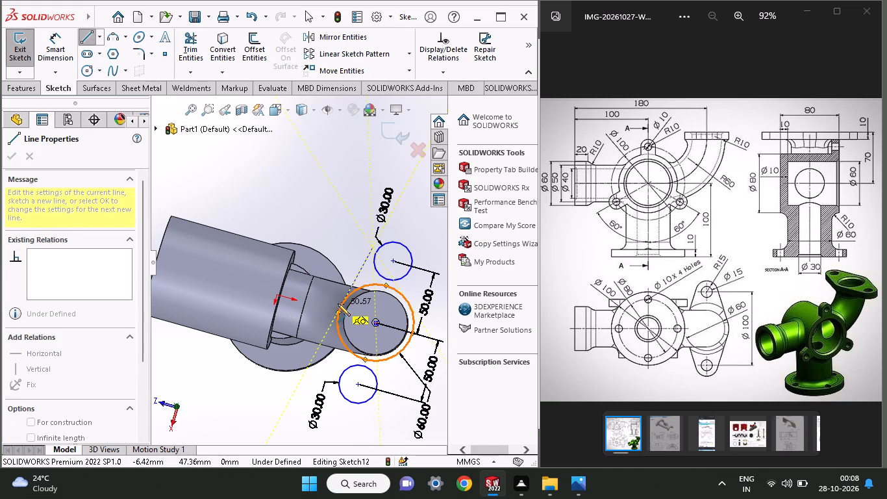
left_click(336, 300)
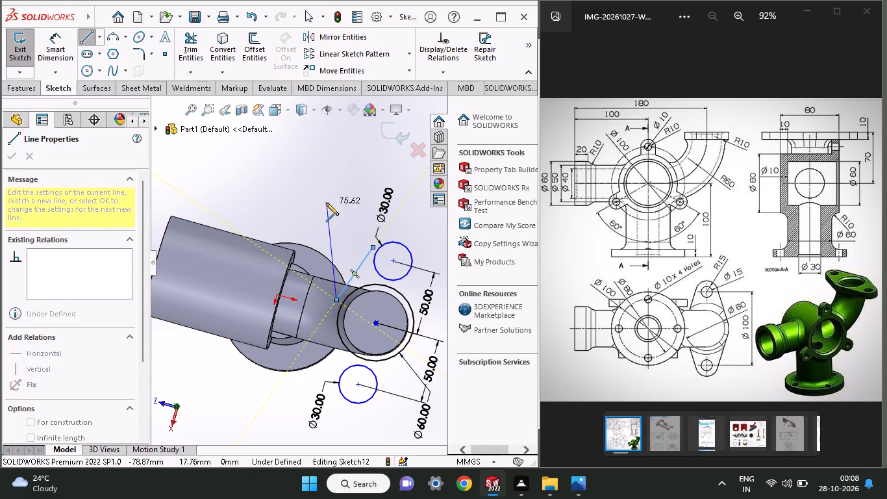
right_click(326, 203)
left_click(333, 218)
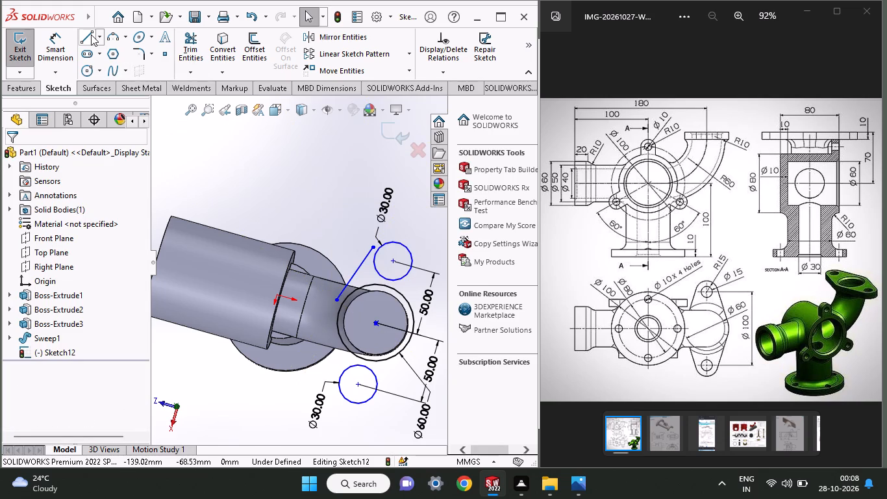
left_click(91, 34)
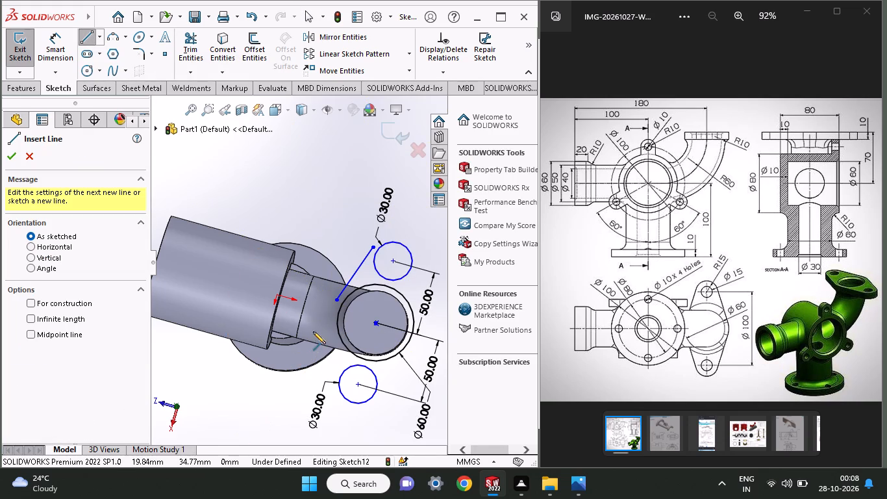
left_click(329, 320)
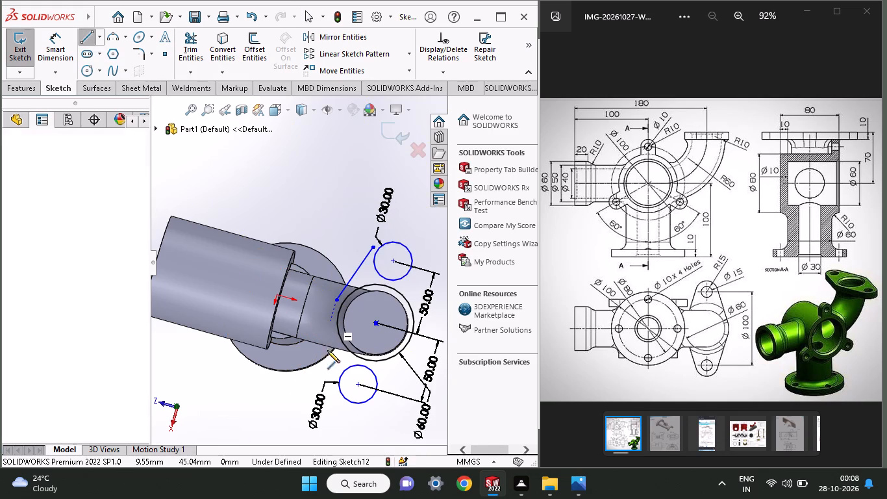
left_click(334, 402)
right_click(192, 406)
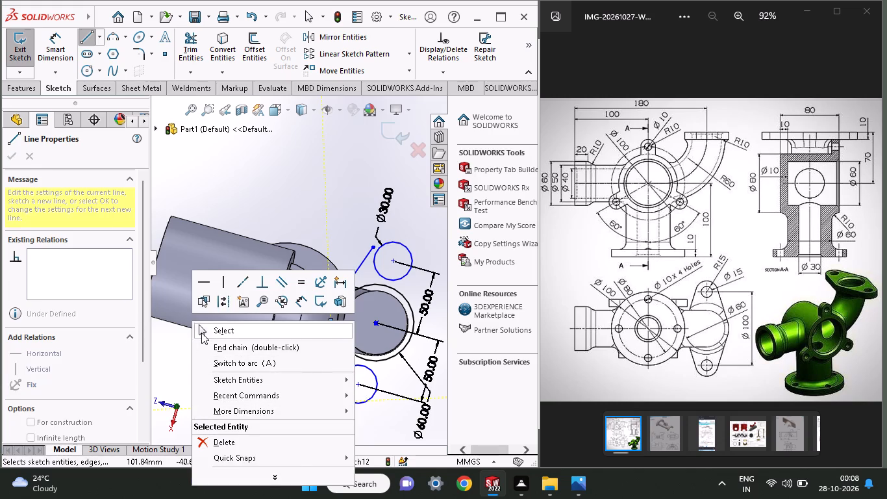
left_click(201, 331)
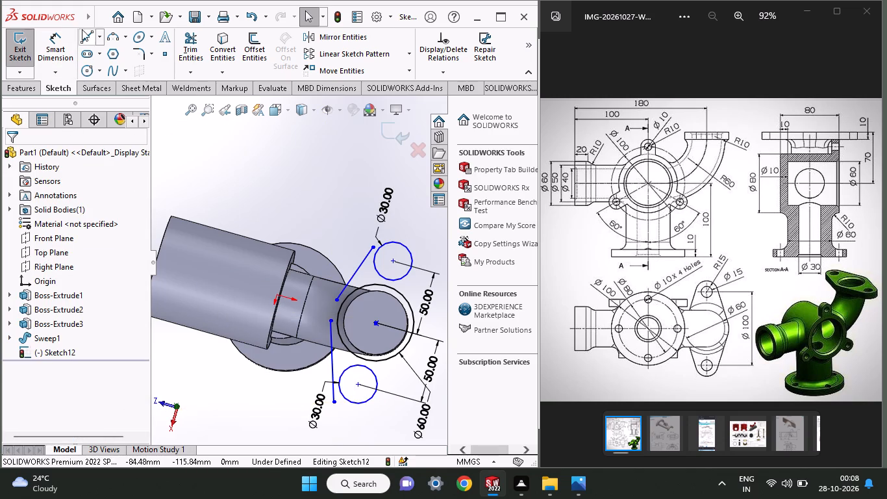
Sketch two separate lines on the side of the circles away from the main body, each running from the 60 mm circle towards a 30 mm circle.
left_click(86, 29)
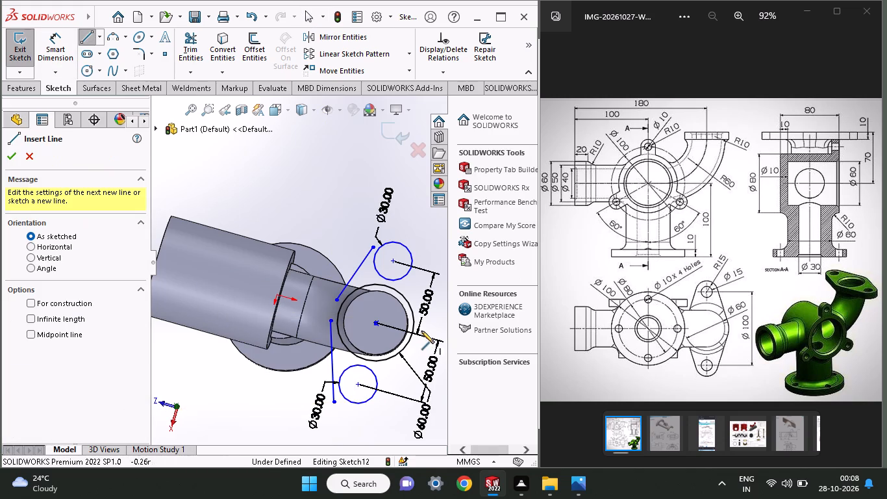
left_click(418, 312)
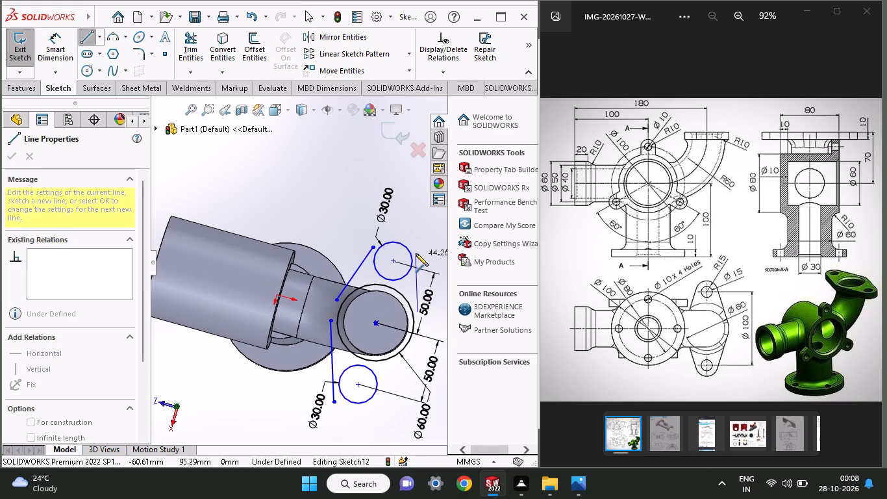
left_click(416, 249)
right_click(412, 231)
left_click(421, 233)
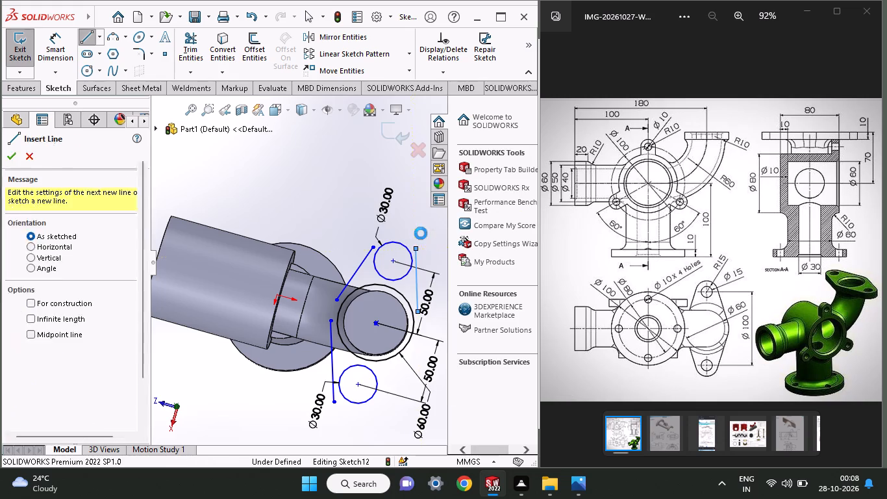
left_click(85, 42)
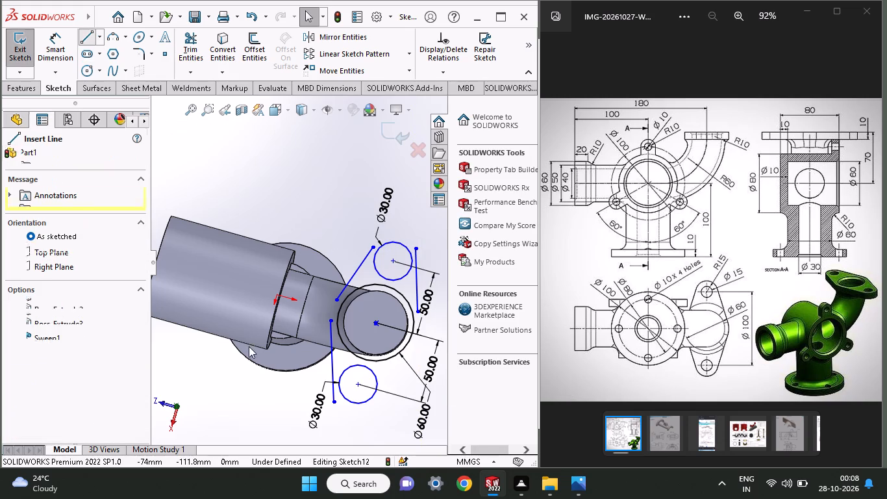
left_click(362, 411)
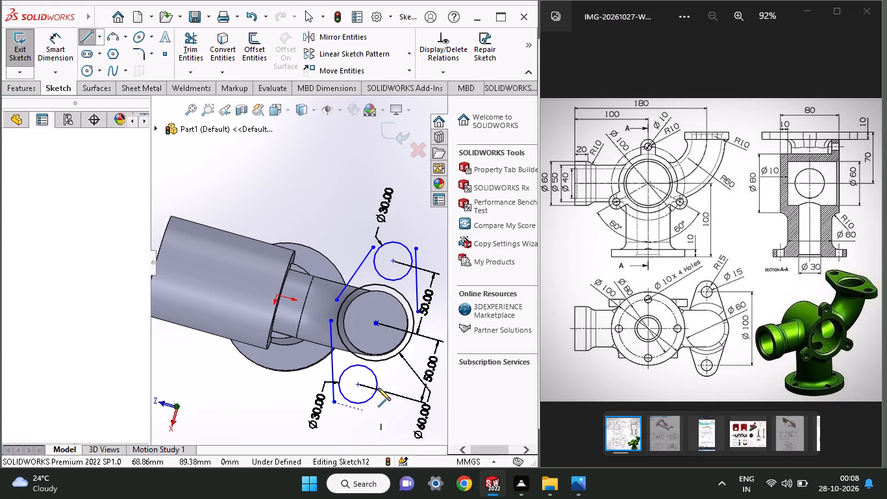
left_click(403, 362)
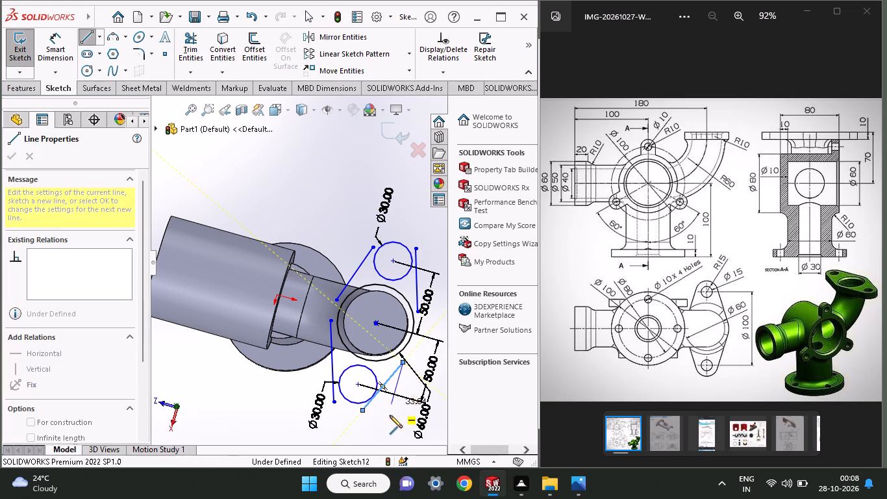
right_click(388, 418)
left_click(426, 336)
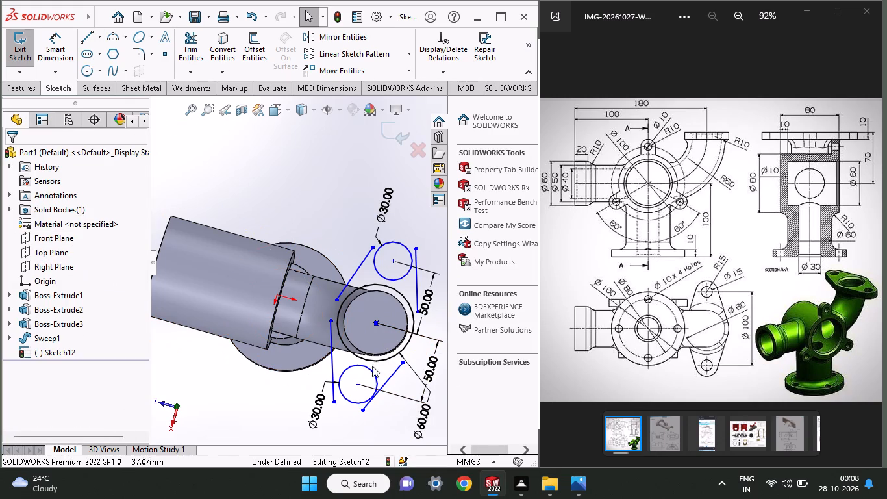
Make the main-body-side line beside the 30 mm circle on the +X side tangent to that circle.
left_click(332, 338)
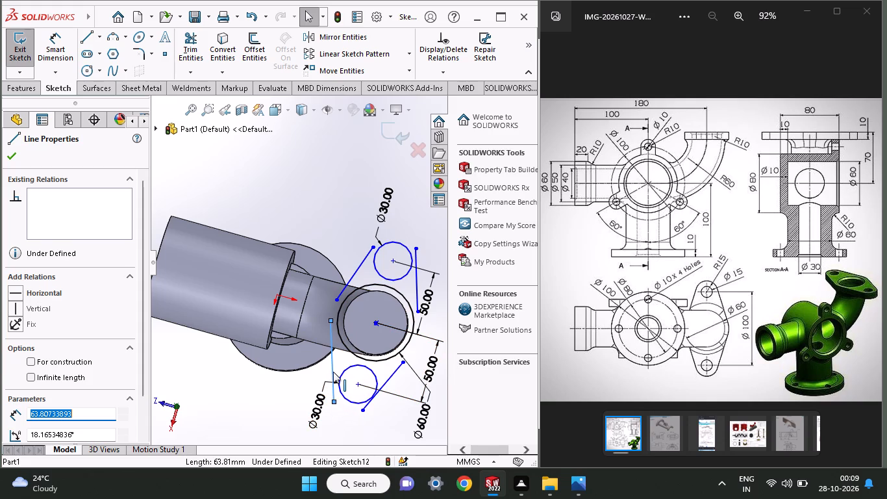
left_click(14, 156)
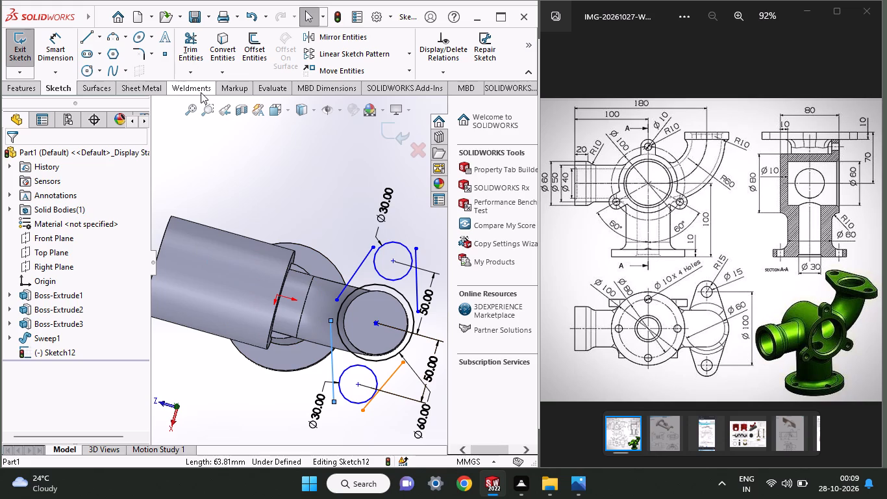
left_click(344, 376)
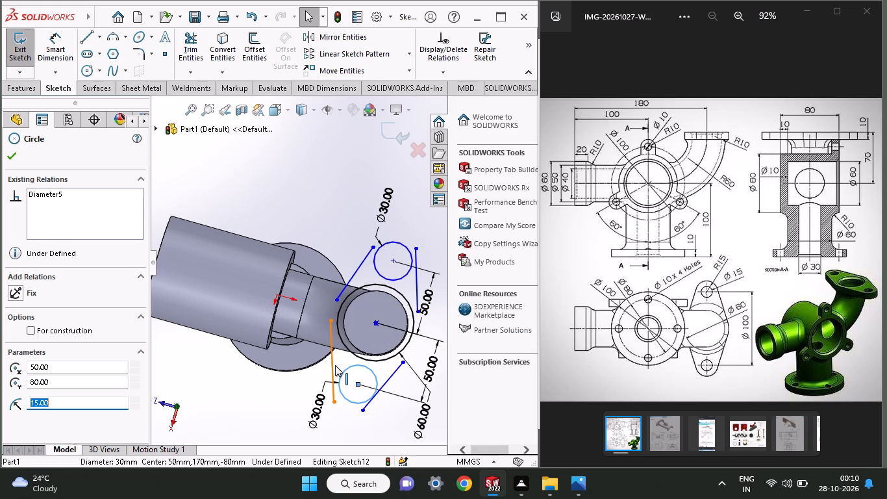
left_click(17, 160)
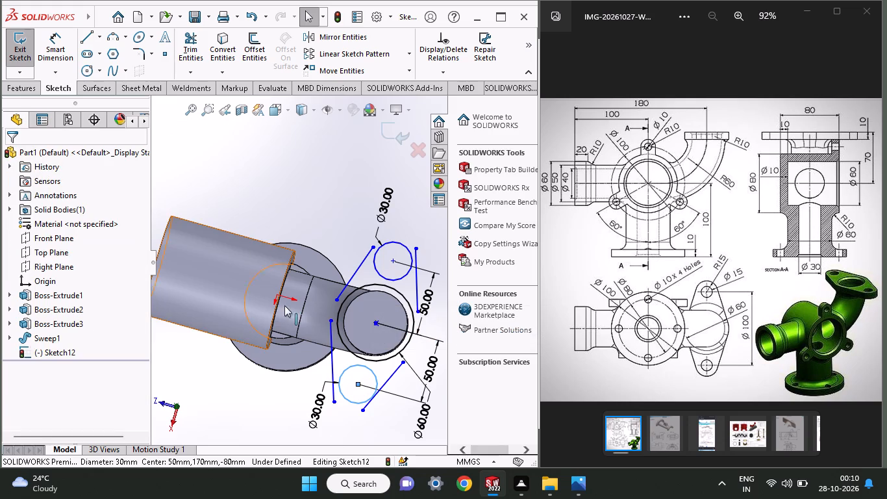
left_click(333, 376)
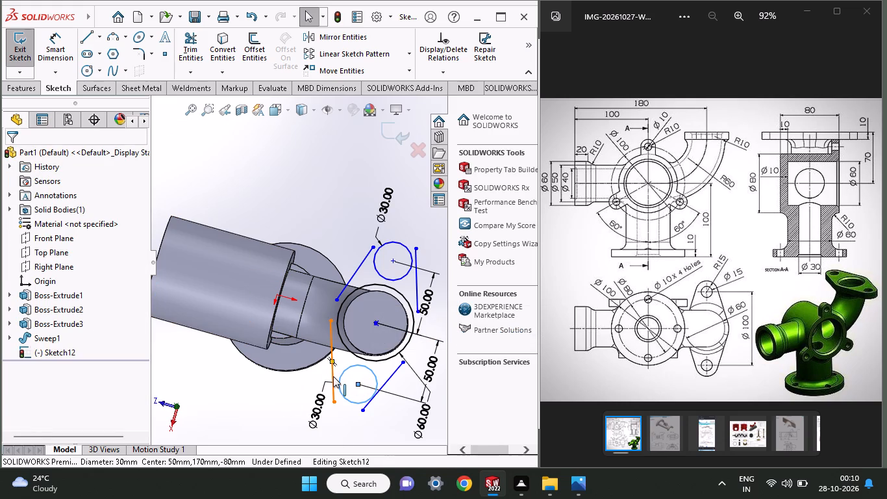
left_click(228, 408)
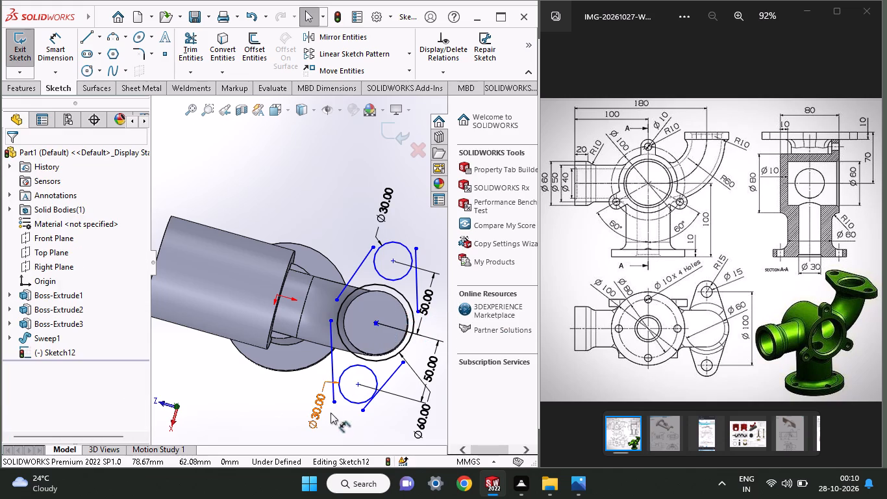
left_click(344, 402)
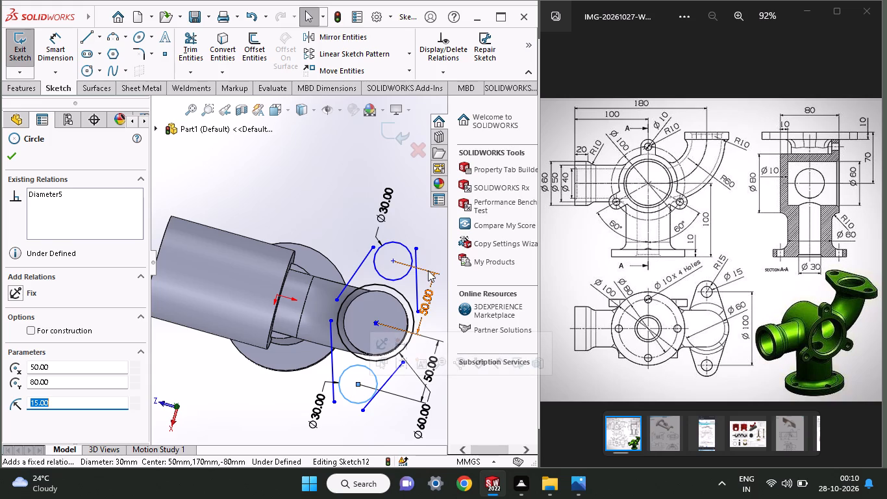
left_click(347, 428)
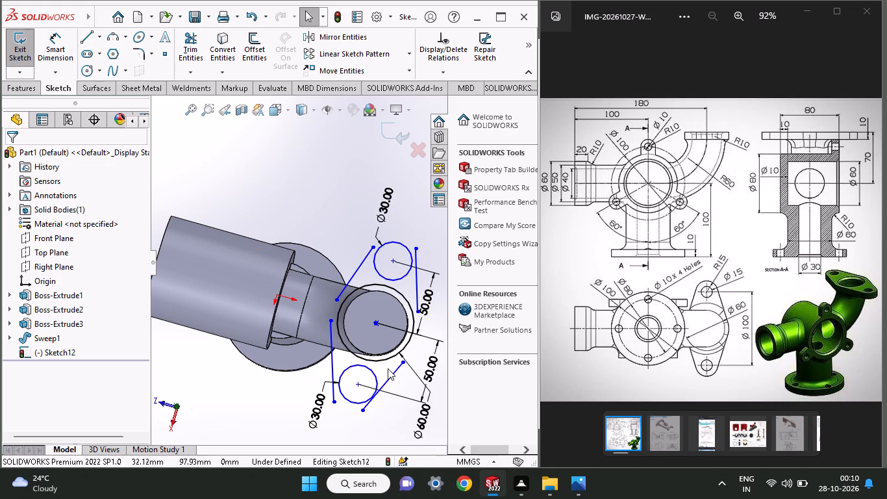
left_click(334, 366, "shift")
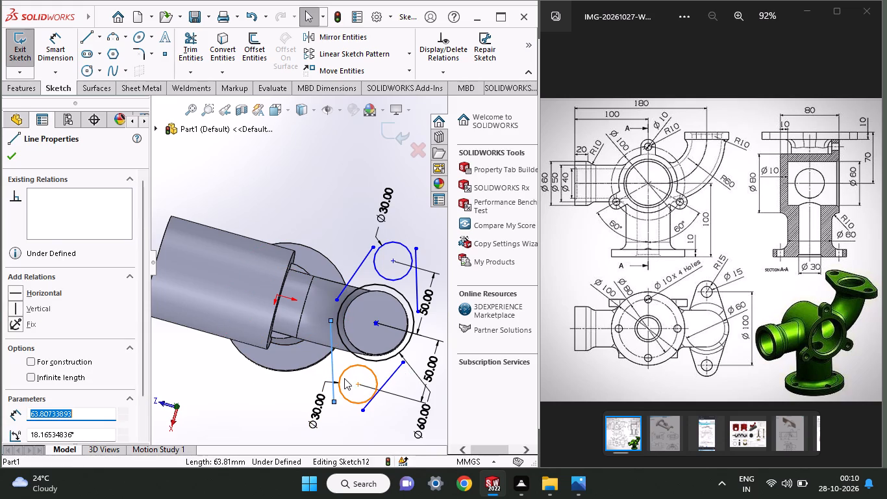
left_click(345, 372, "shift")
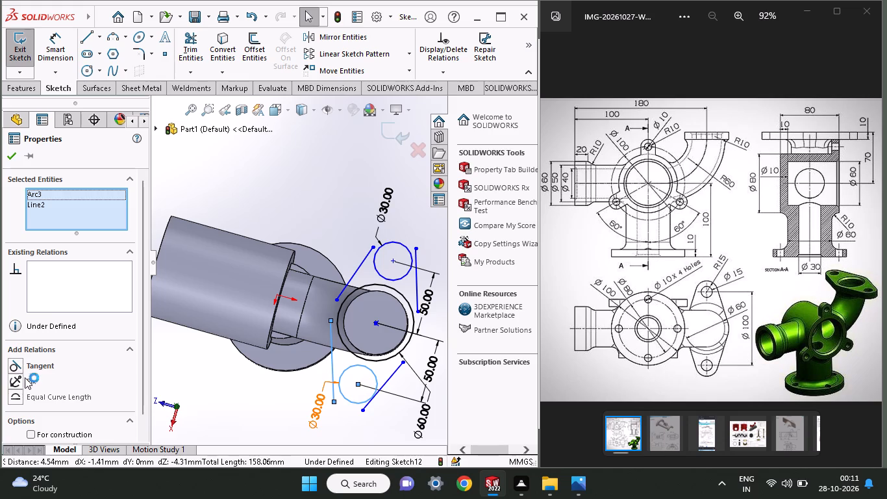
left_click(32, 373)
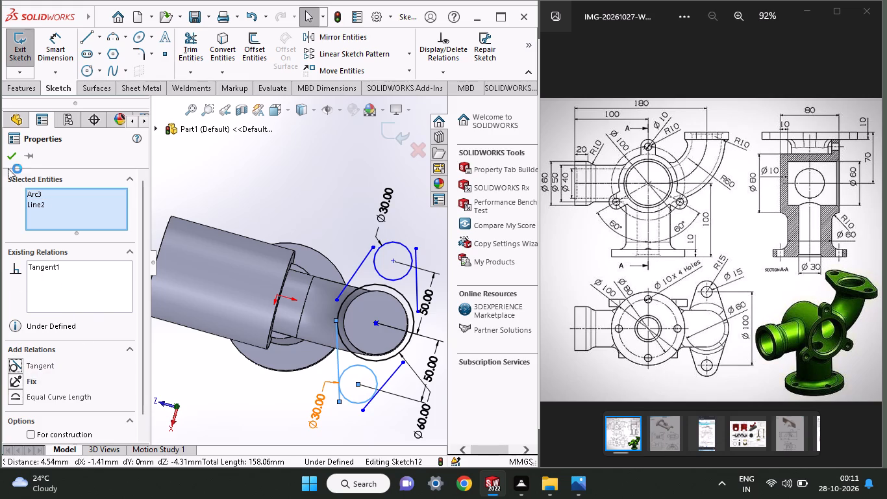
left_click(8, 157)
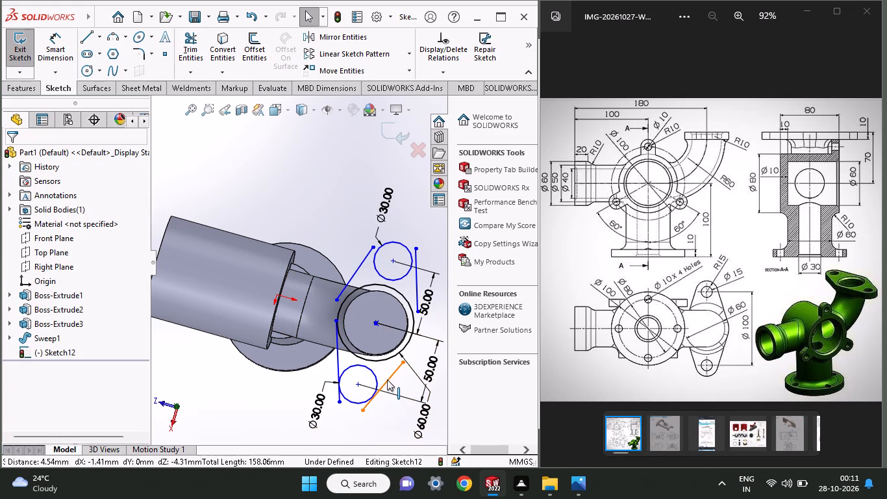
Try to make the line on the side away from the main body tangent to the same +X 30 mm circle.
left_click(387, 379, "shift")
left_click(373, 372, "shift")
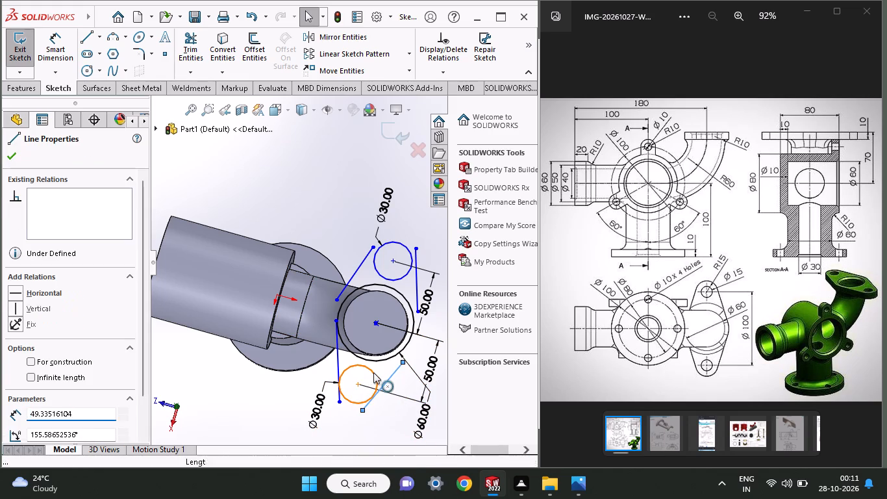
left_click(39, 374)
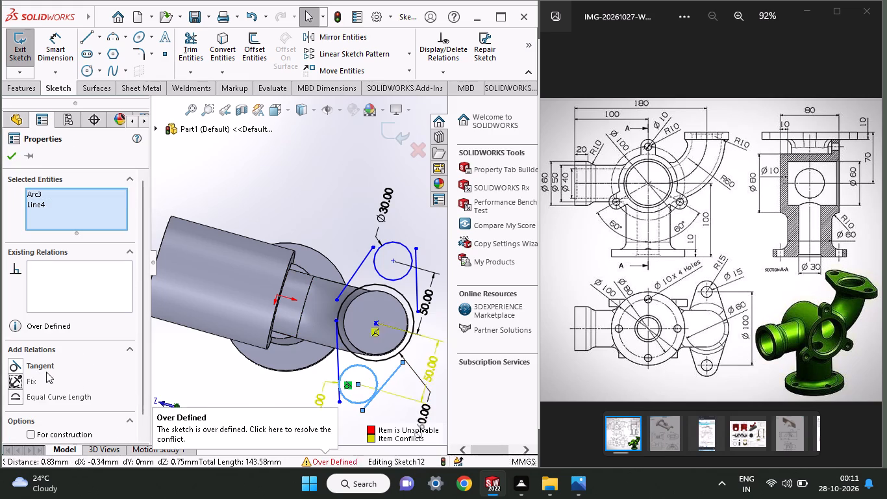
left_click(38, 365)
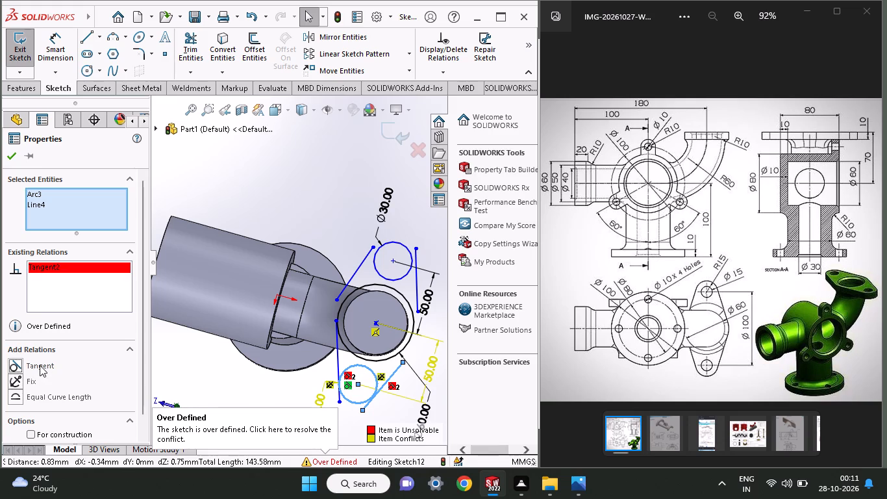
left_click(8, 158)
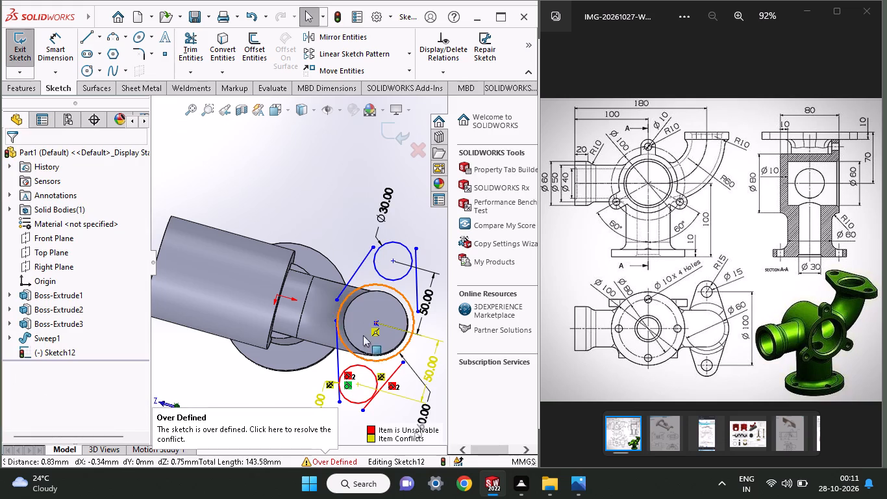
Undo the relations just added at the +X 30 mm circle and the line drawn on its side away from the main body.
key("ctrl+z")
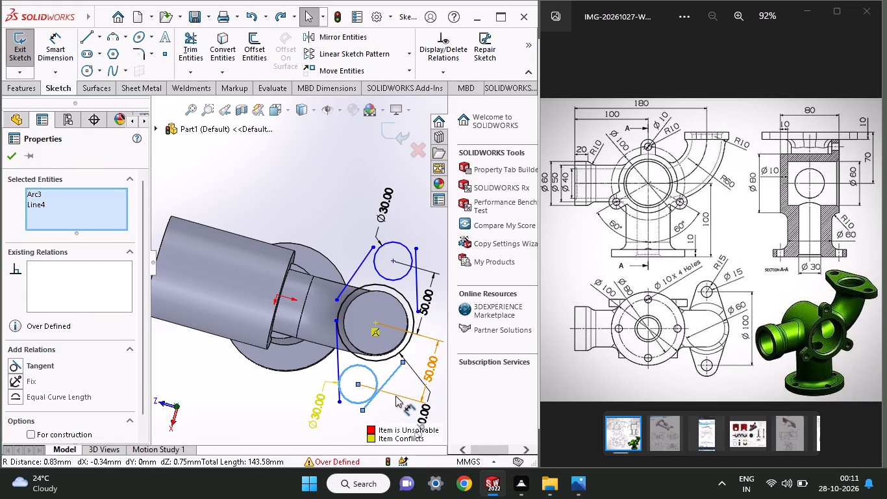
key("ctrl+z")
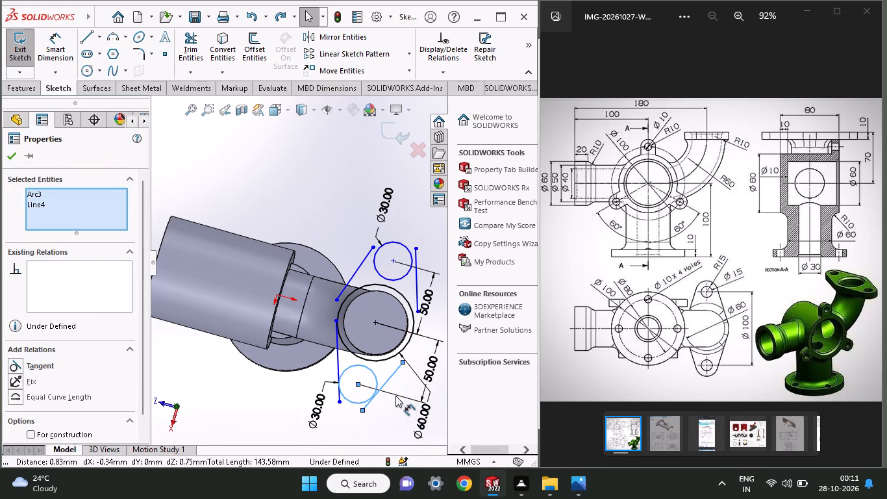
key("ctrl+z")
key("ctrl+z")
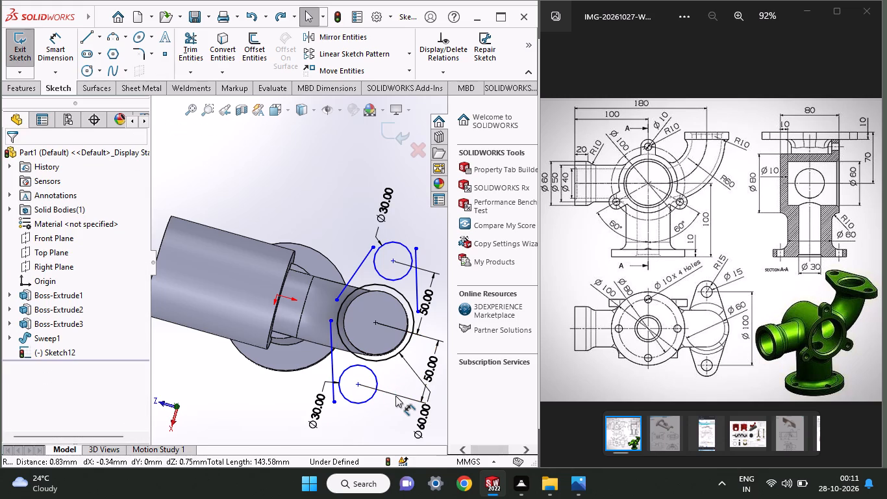
Delete all the remaining slanted lines beside the two 30 mm circles, keeping the circles and their dimensions.
left_click(333, 361)
right_click(275, 393)
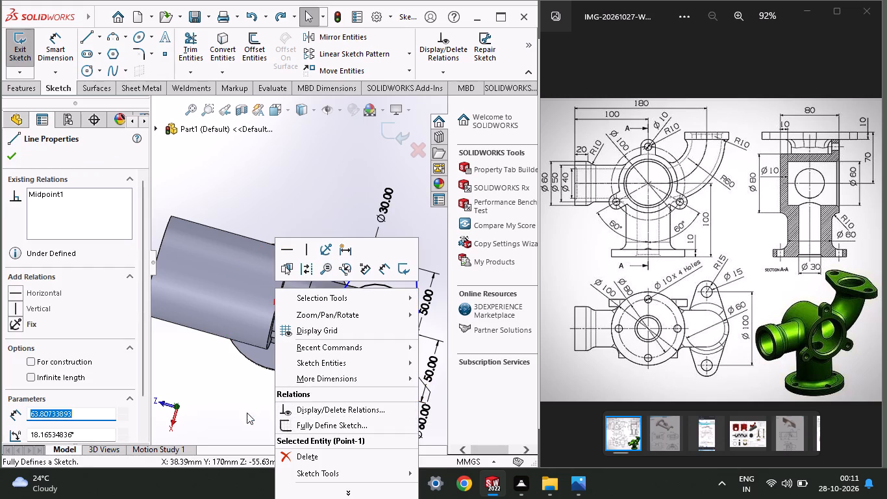
left_click(281, 457)
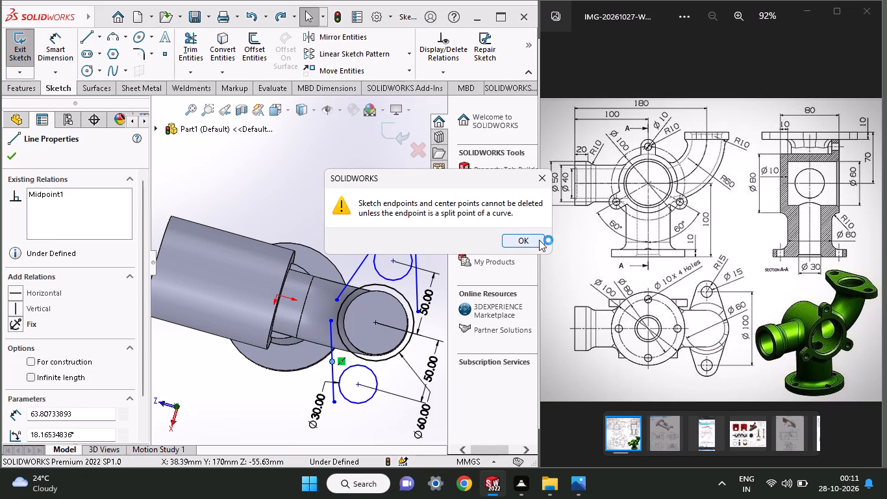
left_click(539, 240)
left_click(332, 372)
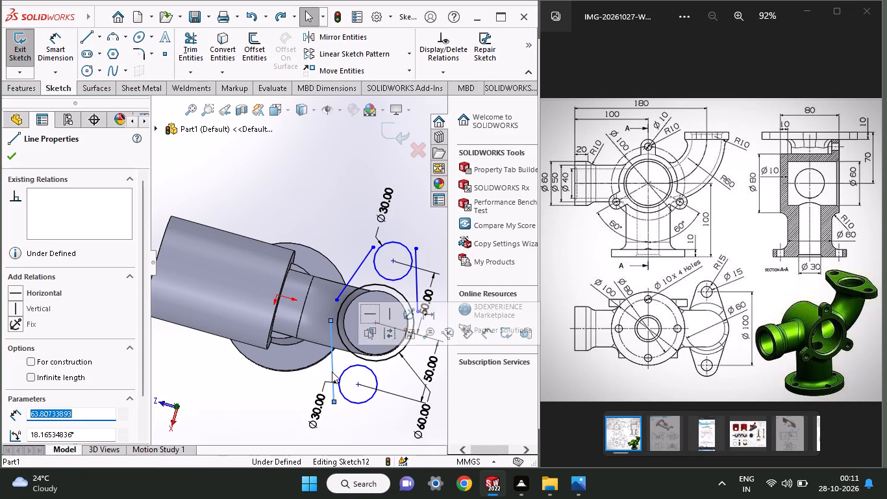
right_click(332, 372)
left_click(392, 442)
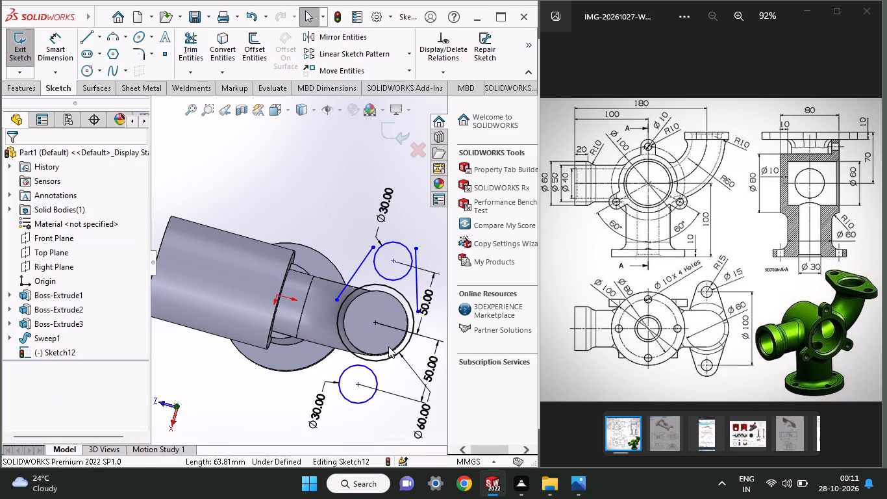
left_click(355, 275)
right_click(355, 275)
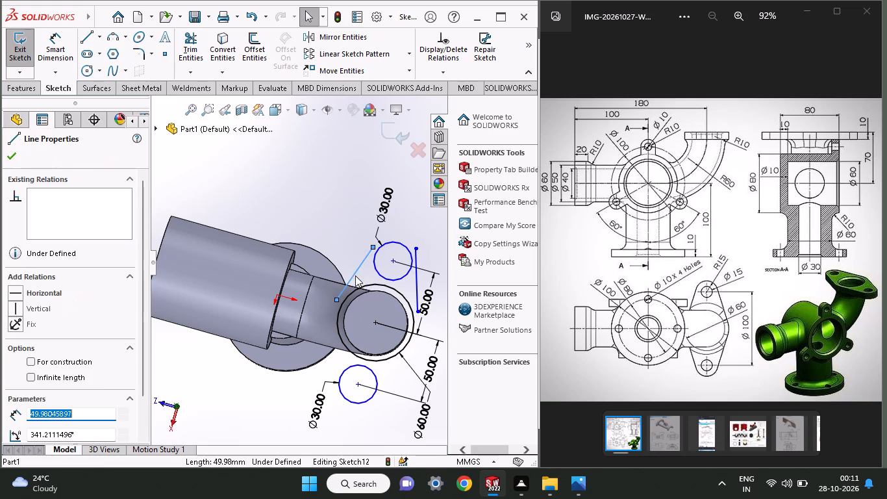
left_click(417, 438)
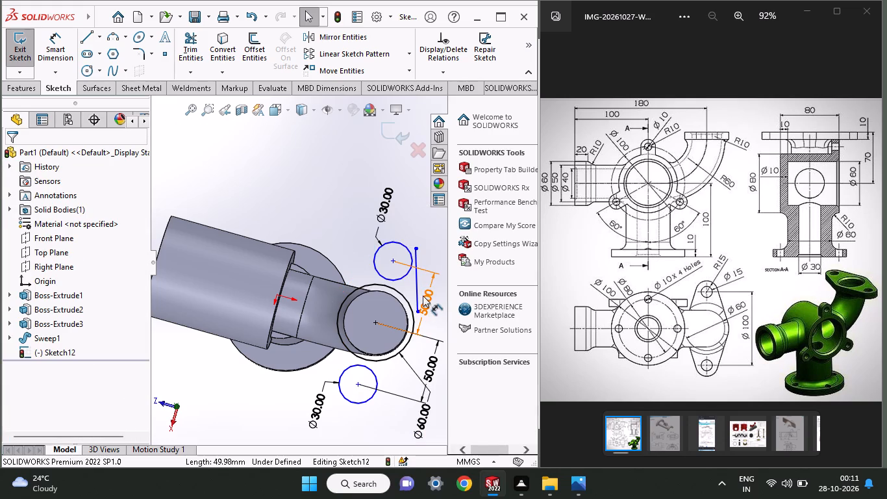
left_click(418, 278)
right_click(418, 278)
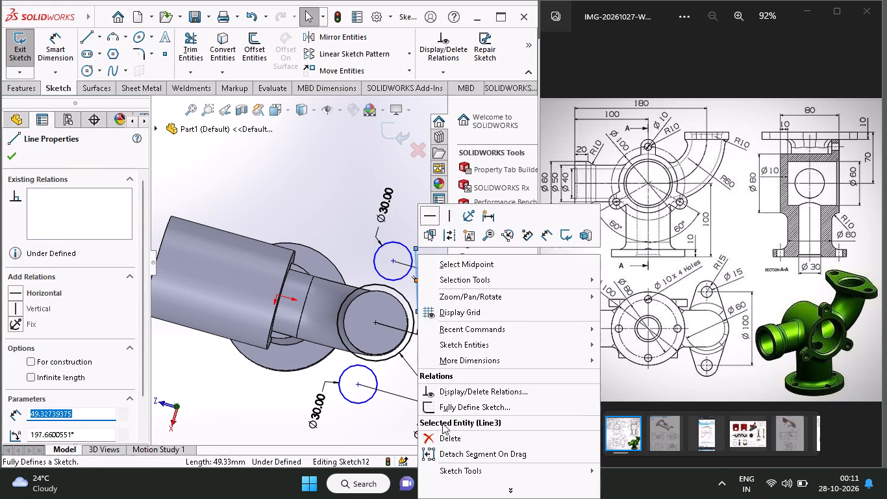
left_click(441, 434)
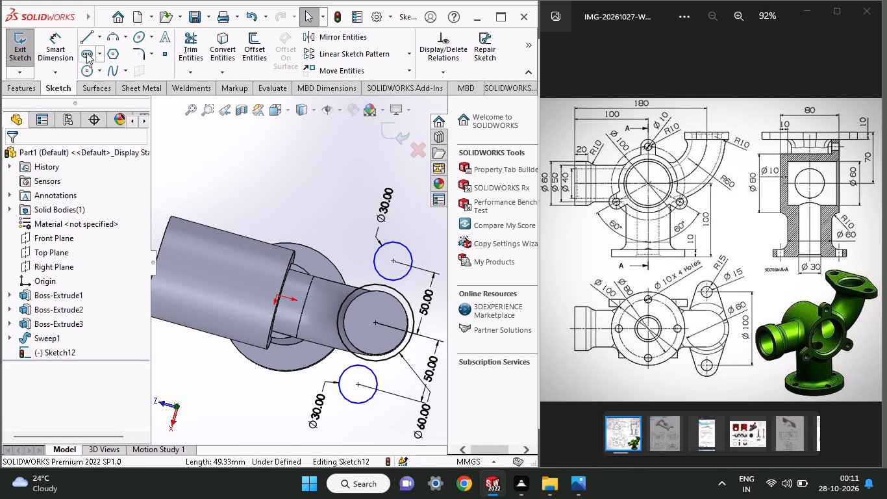
Sketch a separate line about 80 mm long on the main-body side, running past the +X 30 mm circle and the 60 mm circle.
left_click(85, 32)
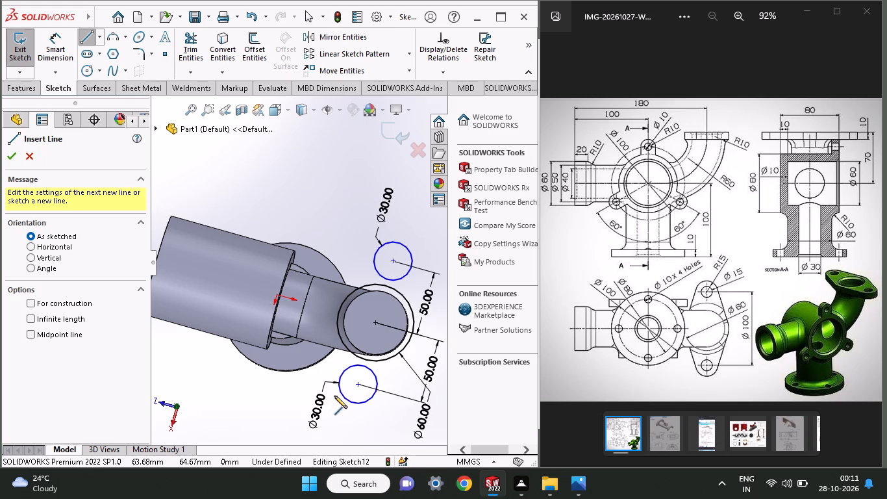
left_click(334, 396)
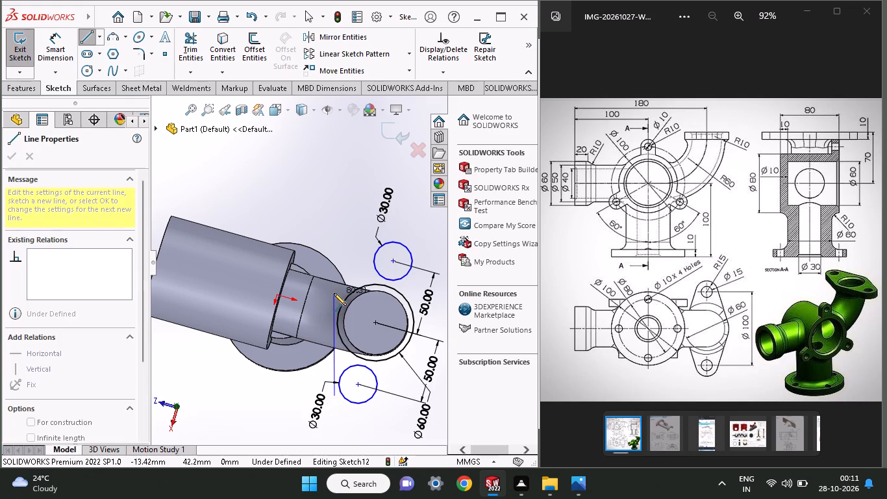
left_click(334, 293)
right_click(349, 174)
left_click(361, 181)
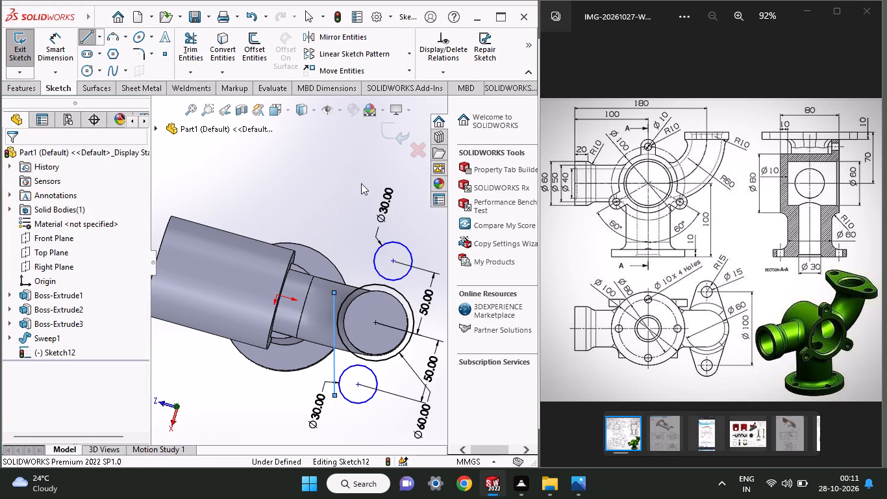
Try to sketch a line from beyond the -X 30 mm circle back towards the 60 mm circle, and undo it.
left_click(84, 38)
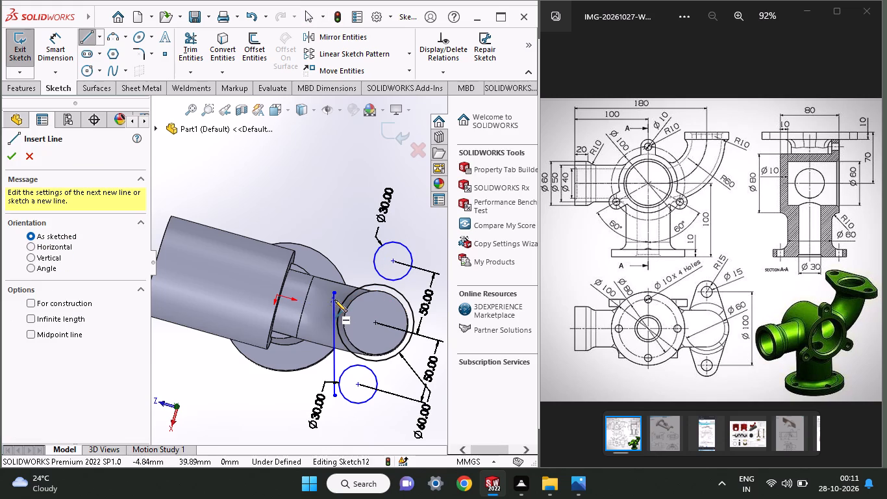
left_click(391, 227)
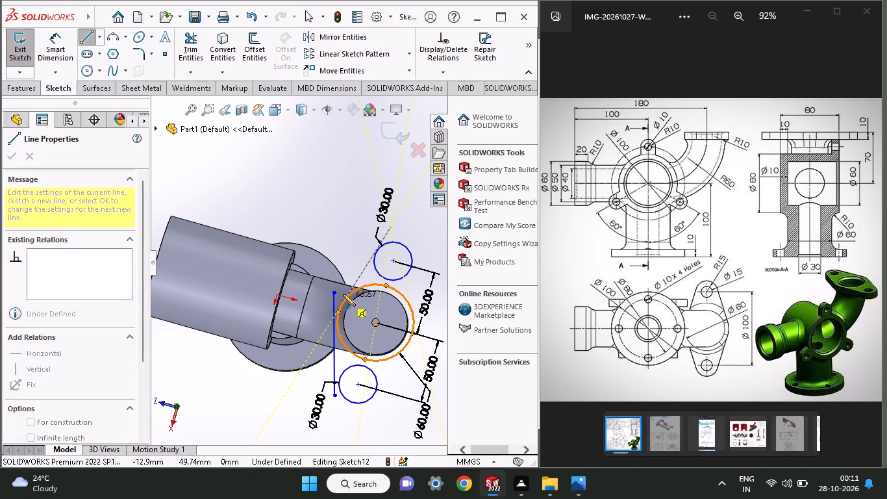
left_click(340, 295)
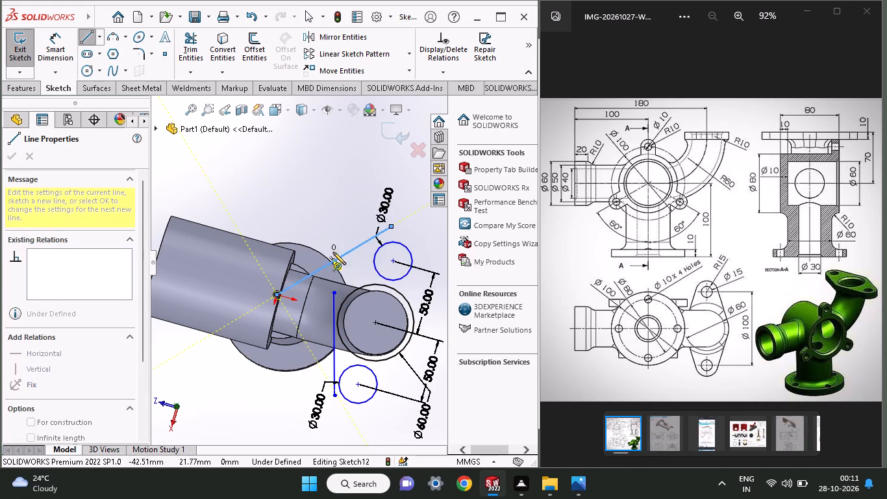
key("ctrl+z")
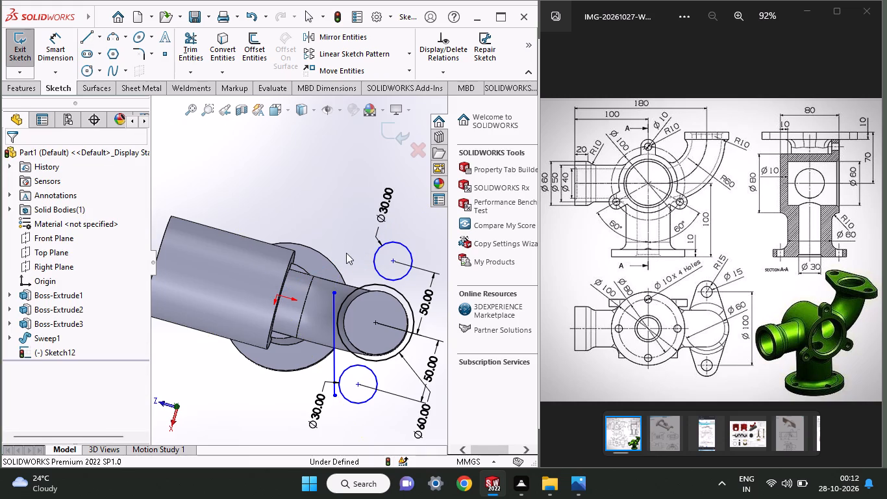
Sketch a separate slanted line about 69 mm long on the main-body side, from the 60 mm circle past the -X 30 mm circle.
left_click(81, 40)
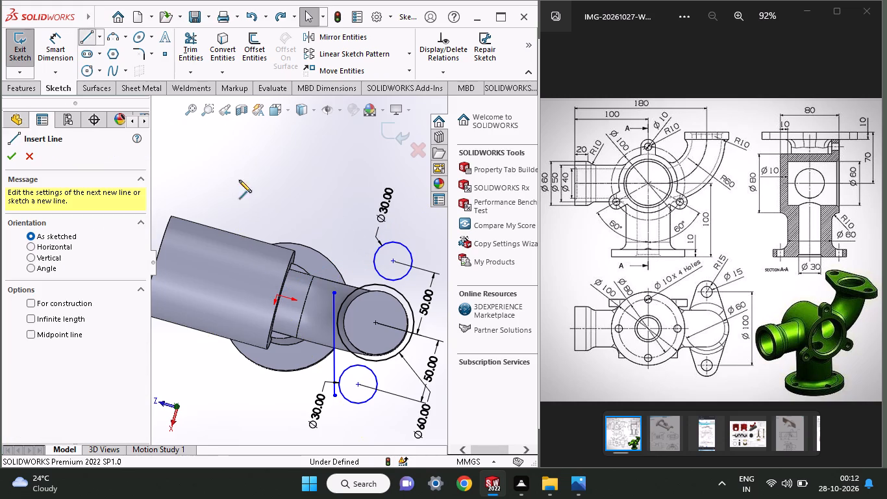
left_click(344, 293)
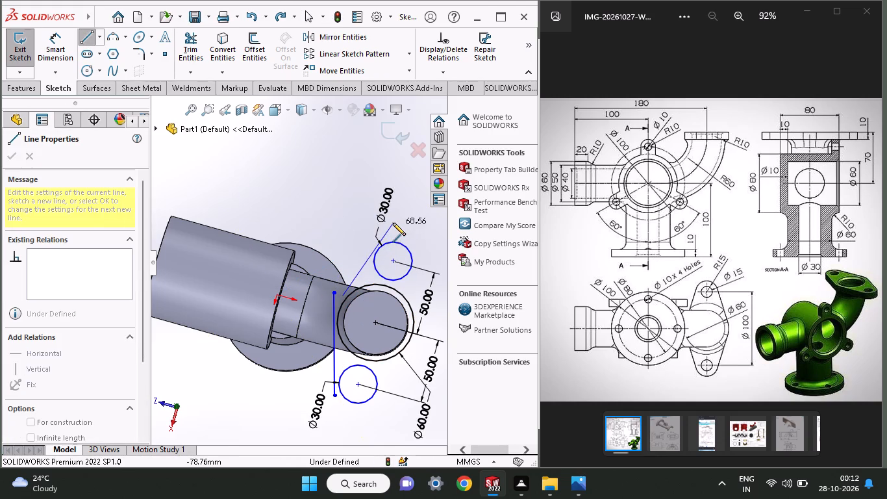
left_click(393, 223)
right_click(288, 225)
left_click(299, 237)
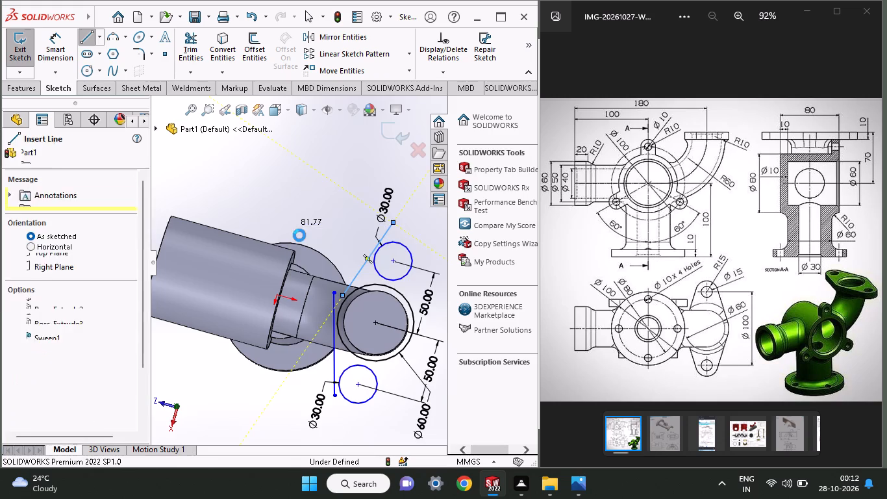
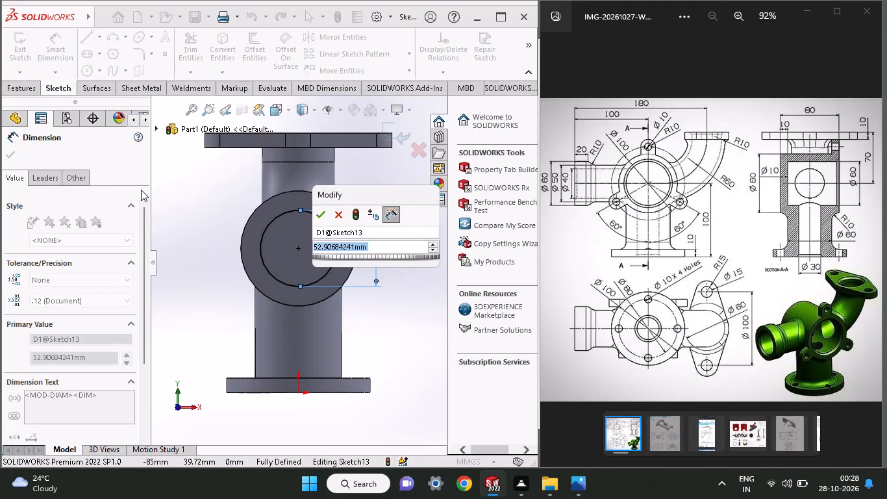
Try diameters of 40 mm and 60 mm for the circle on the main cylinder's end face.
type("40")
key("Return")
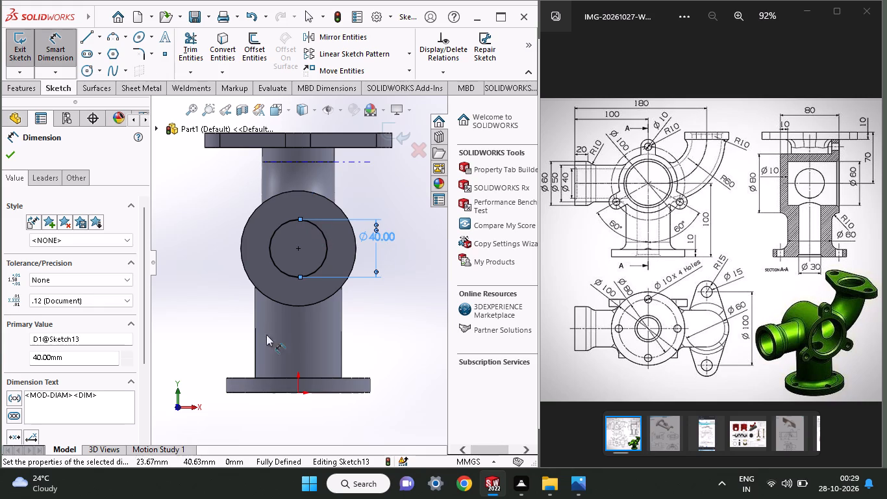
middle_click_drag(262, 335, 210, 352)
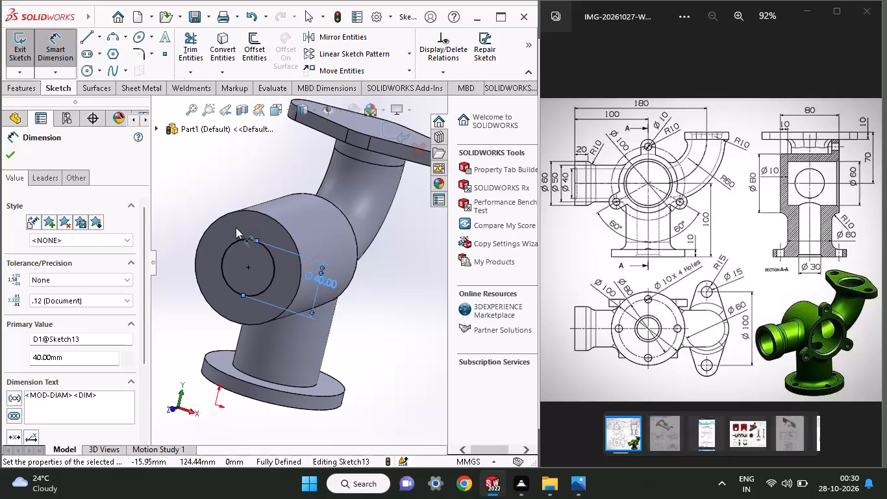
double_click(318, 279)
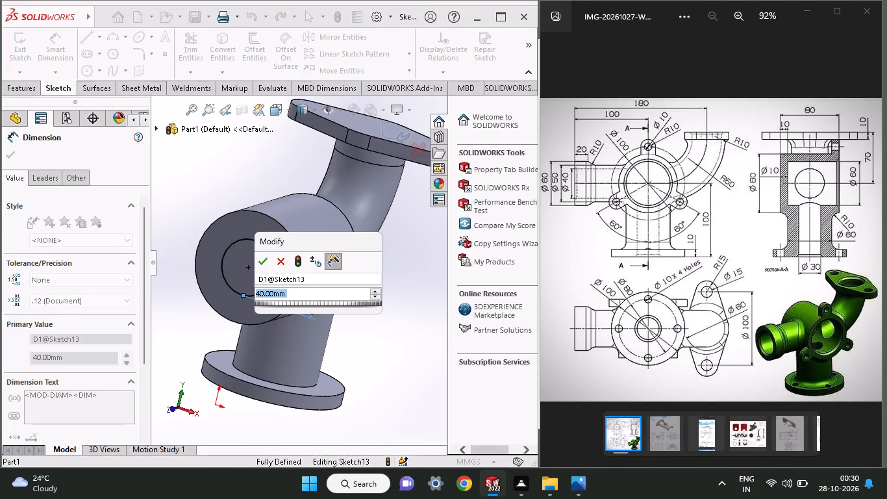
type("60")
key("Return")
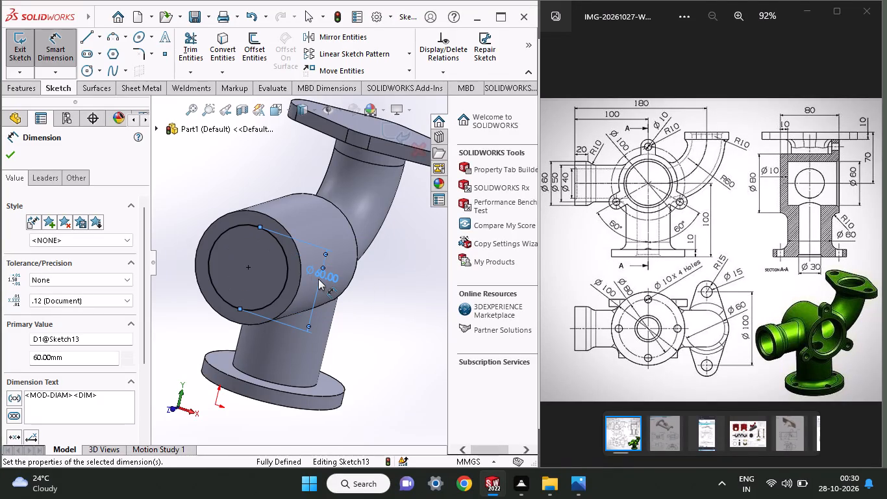
Set the diameter of the circle on the main cylinder's end face to 80 mm.
double_click(320, 274)
type("80")
key("Return")
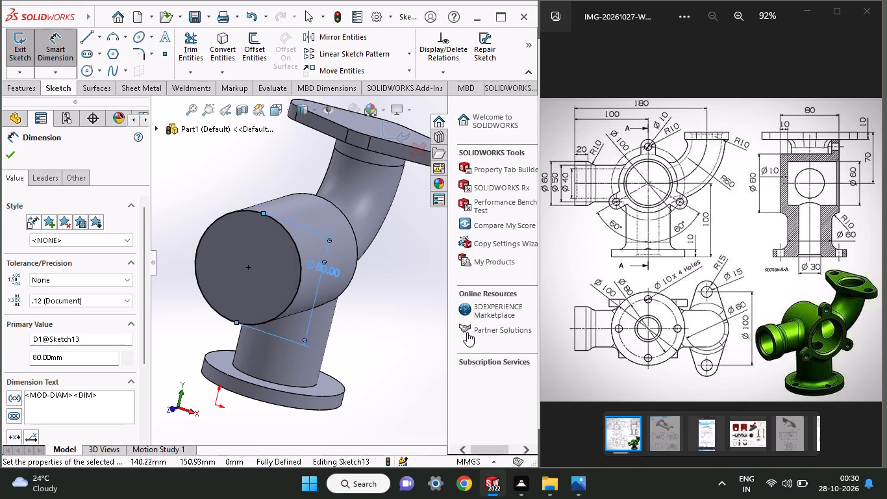
Cut-extrude the 80 mm circle Blind to a depth of 100 mm along the main cylinder, removing it back towards the curved branch.
middle_click_drag(405, 322, 327, 335)
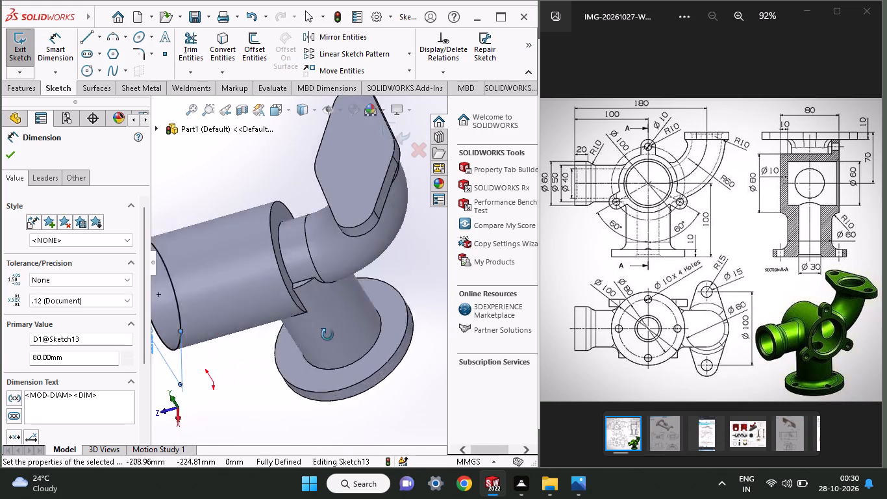
middle_click_drag(327, 335, 347, 296)
left_click(5, 89)
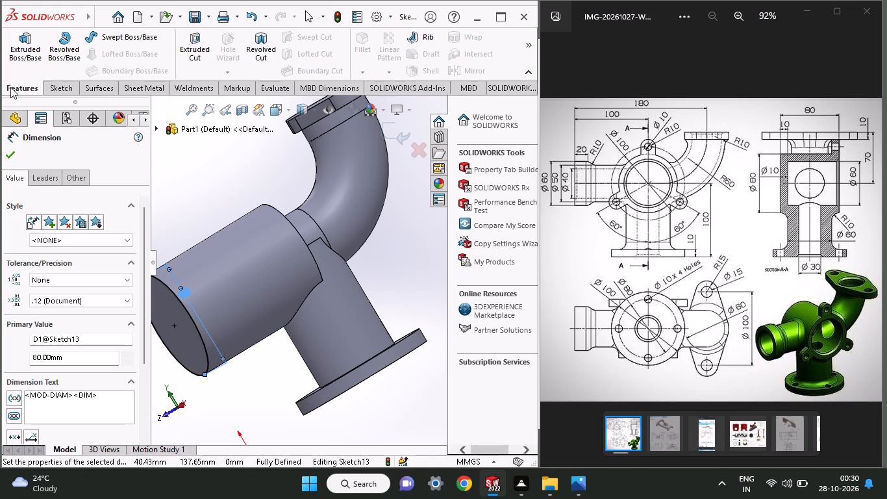
left_click(179, 51)
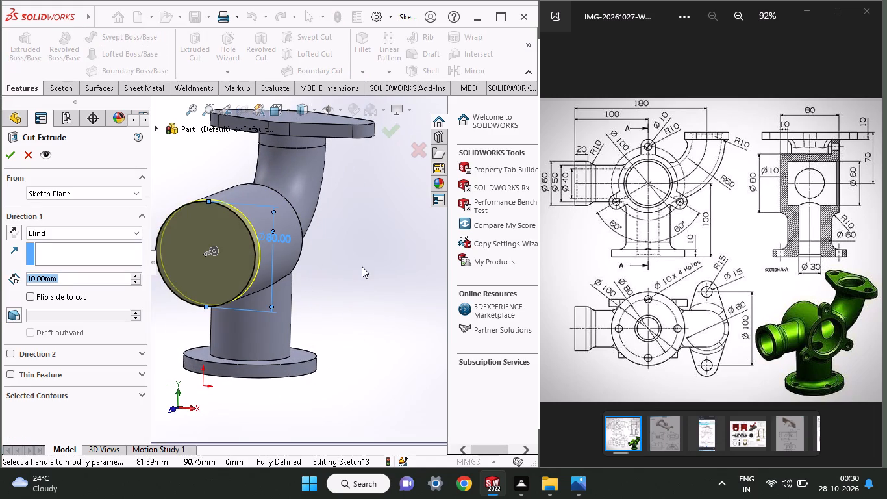
middle_click_drag(362, 266, 338, 294)
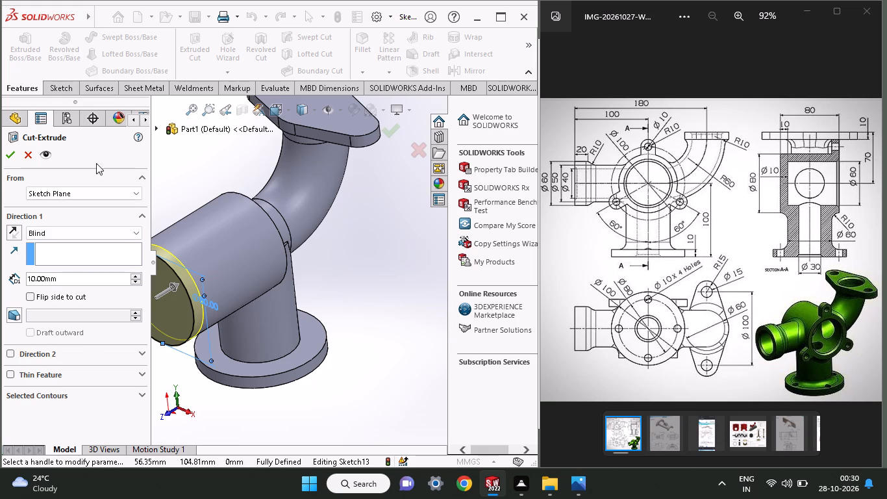
left_click(48, 229)
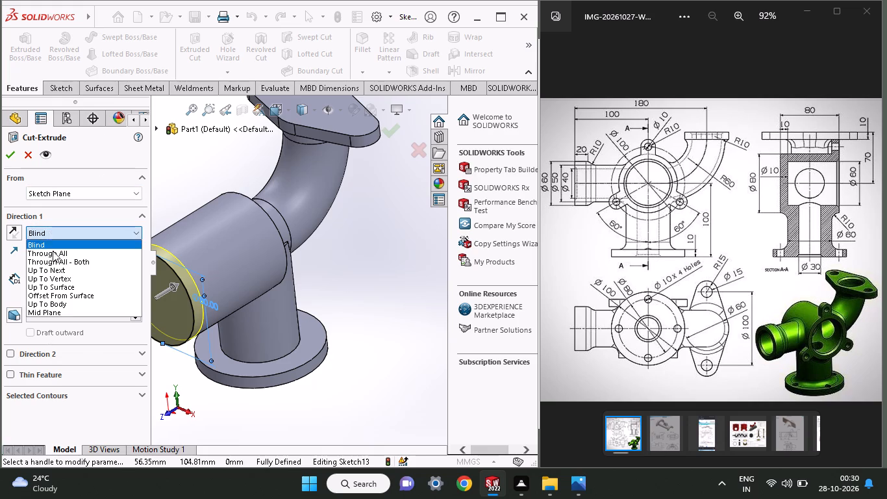
left_click(64, 243)
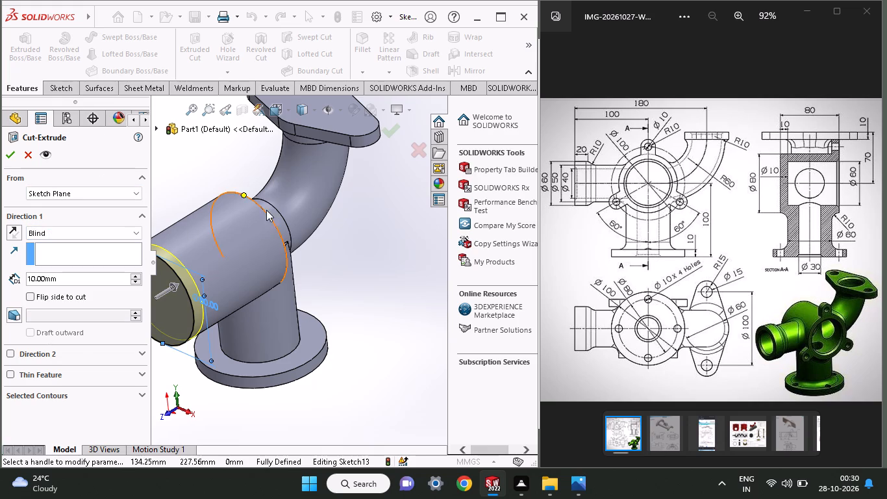
left_click(268, 216)
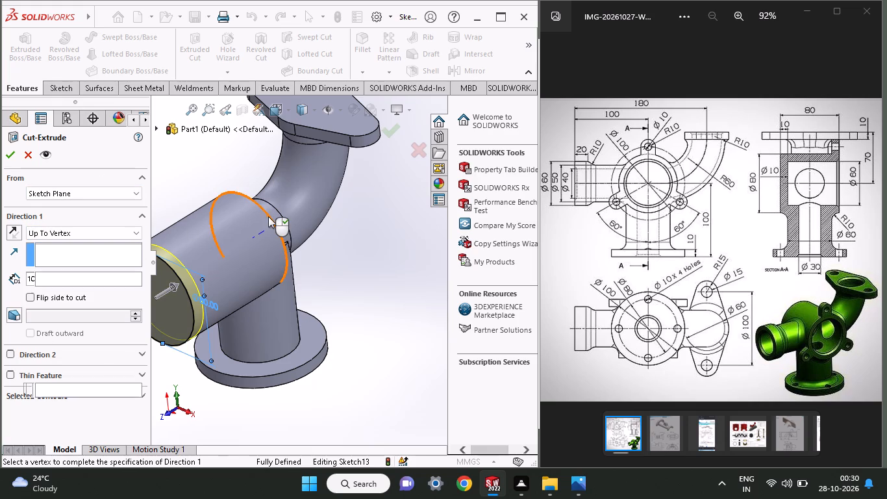
left_click(90, 238)
left_click(77, 243)
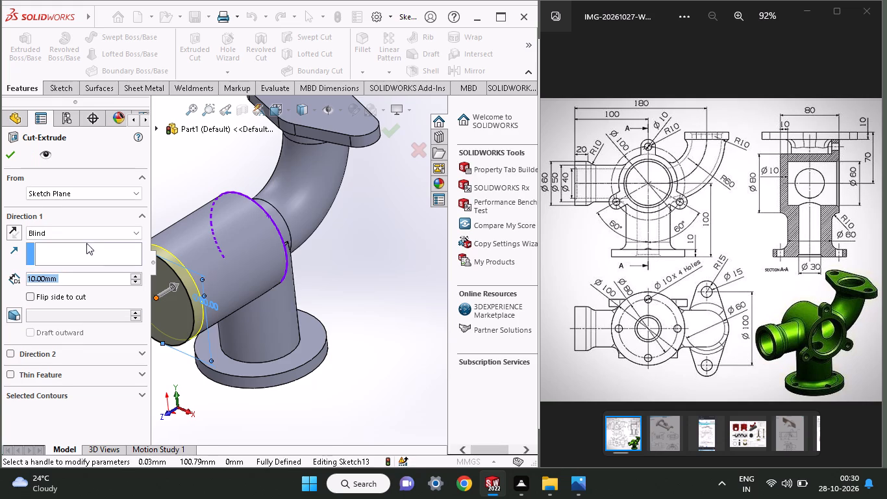
left_click(275, 228)
middle_click_drag(368, 280, 356, 307)
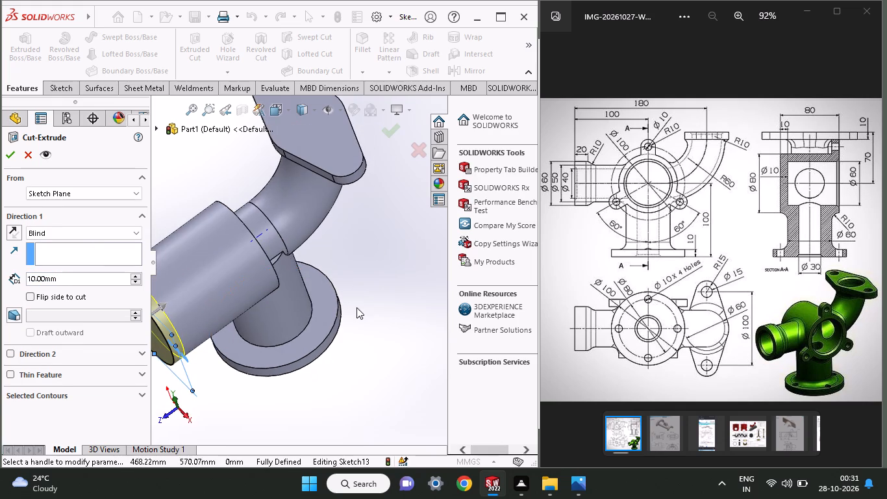
left_click_drag(160, 300, 258, 252)
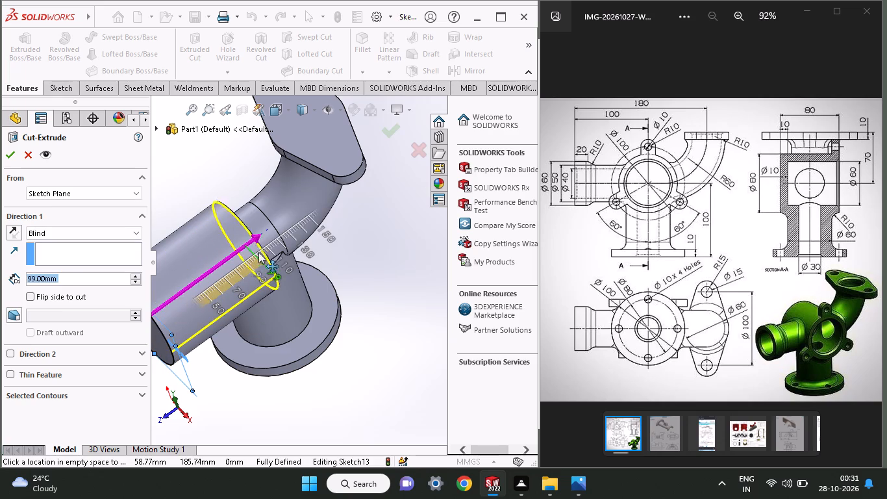
left_click_drag(258, 252, 263, 261)
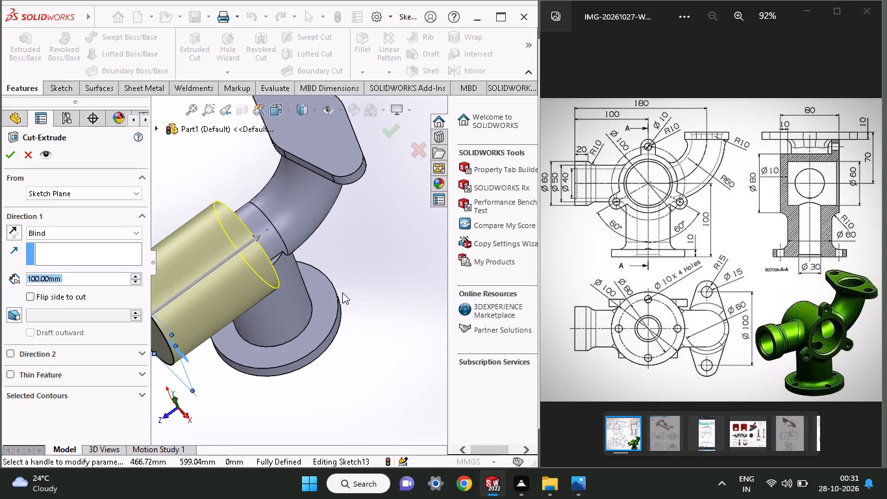
left_click(13, 157)
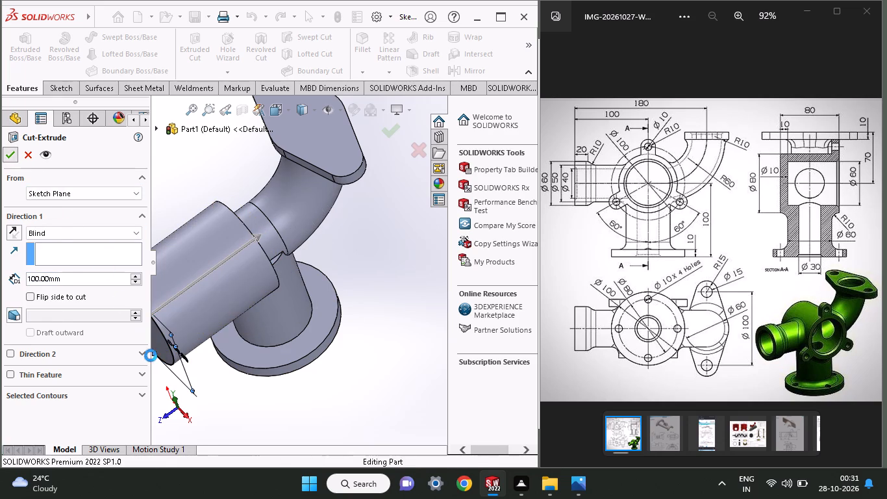
Sketch a circle on the flat face left by the cut, centred on its upper arc and matching that arc's radius.
middle_click_drag(275, 364, 300, 347)
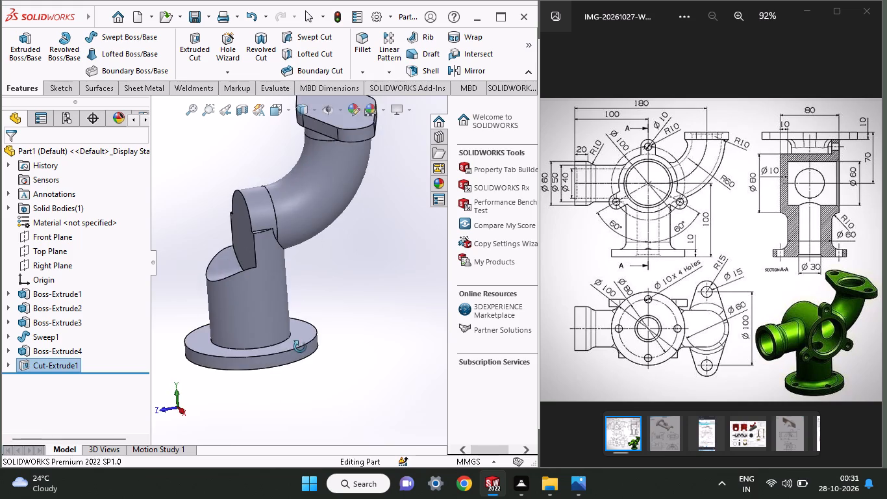
middle_click_drag(300, 347, 292, 344)
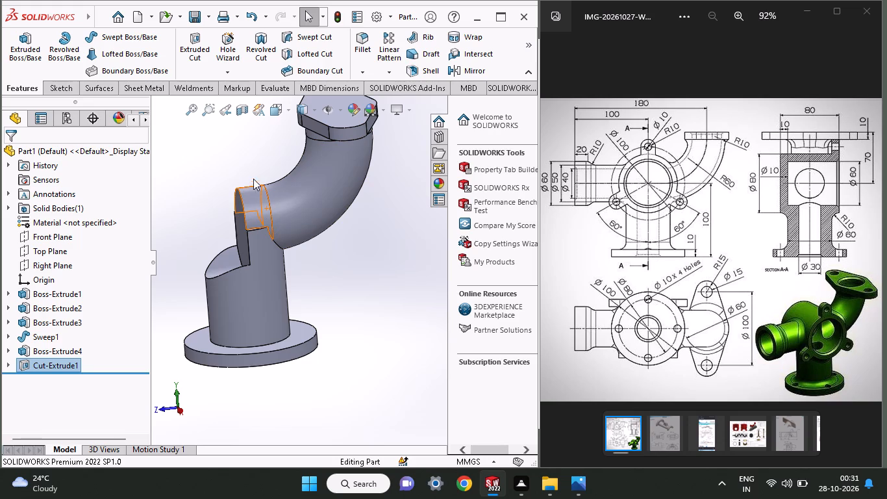
middle_click_drag(256, 175, 295, 199)
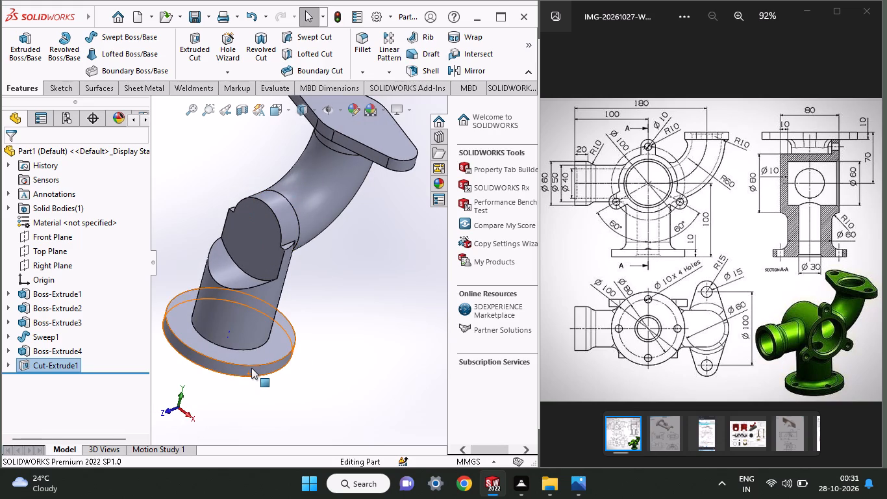
left_click(269, 224)
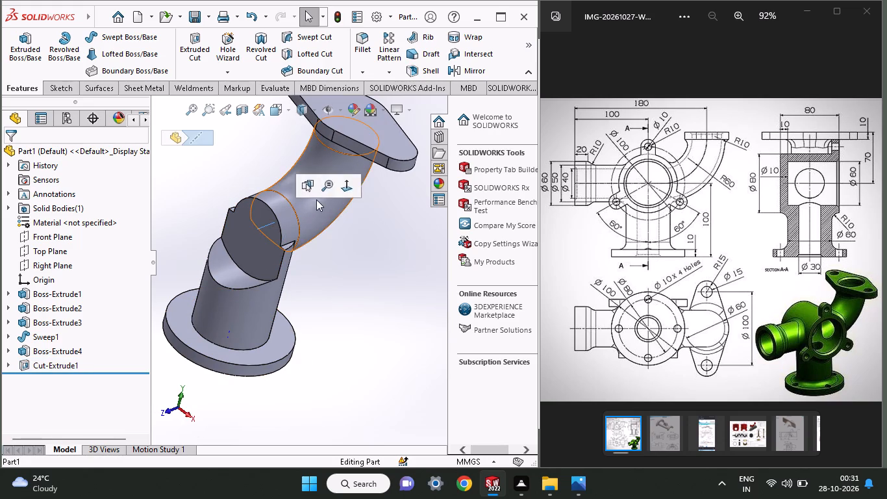
left_click(316, 245)
left_click(266, 212)
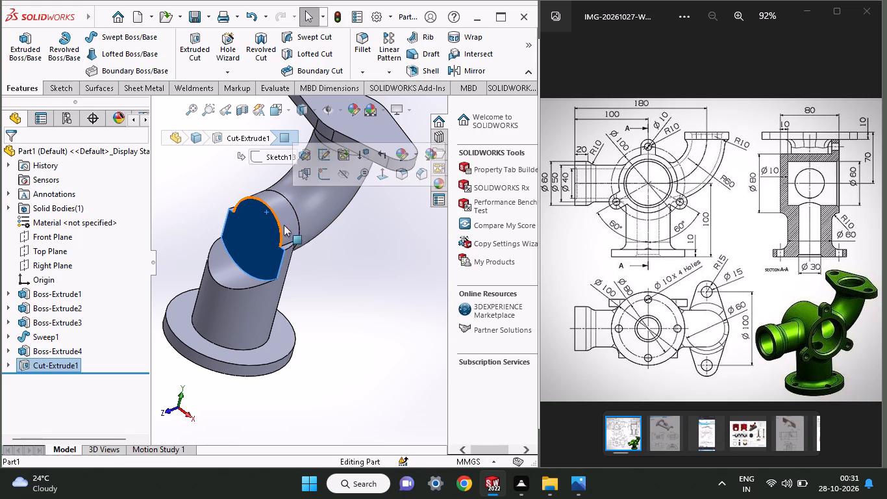
left_click(323, 178)
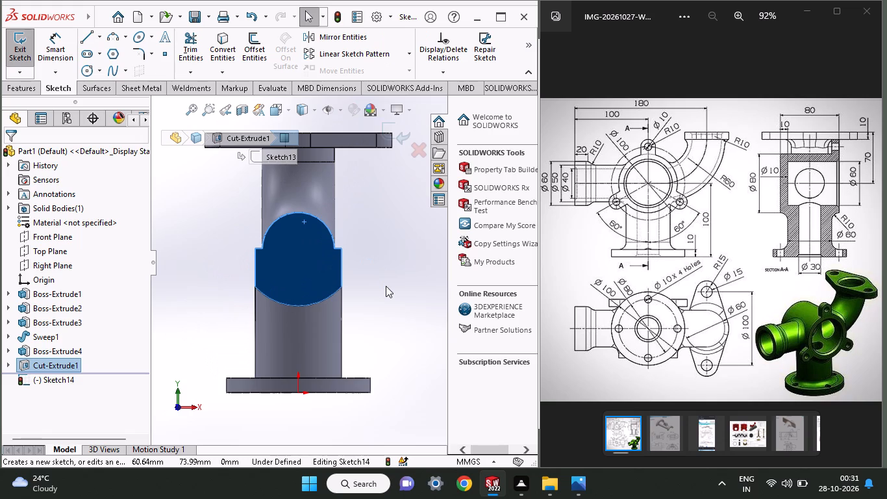
left_click(91, 75)
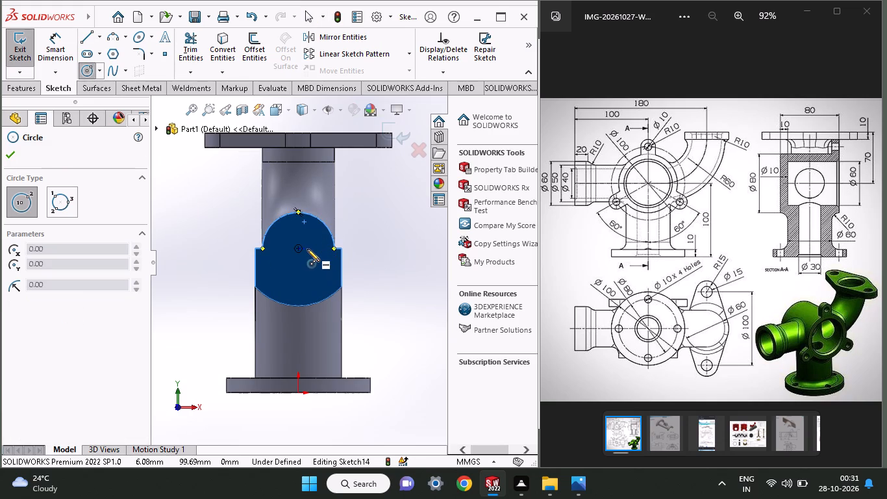
left_click(297, 248)
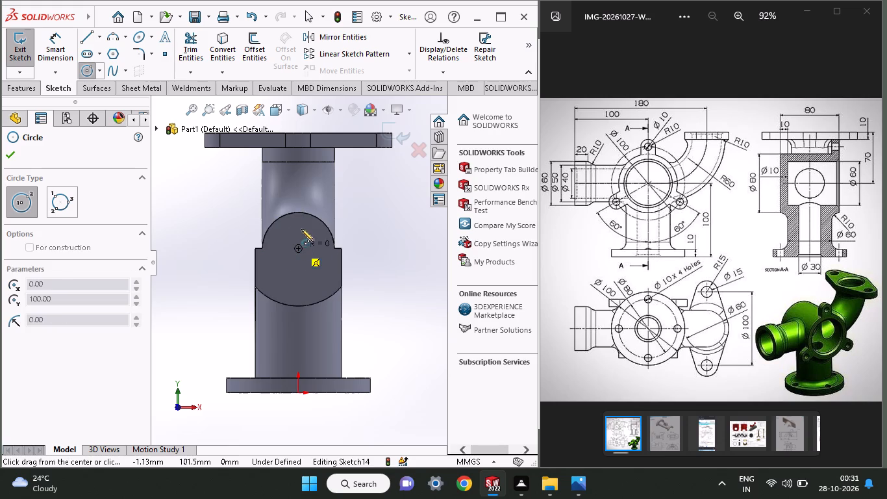
left_click(309, 214)
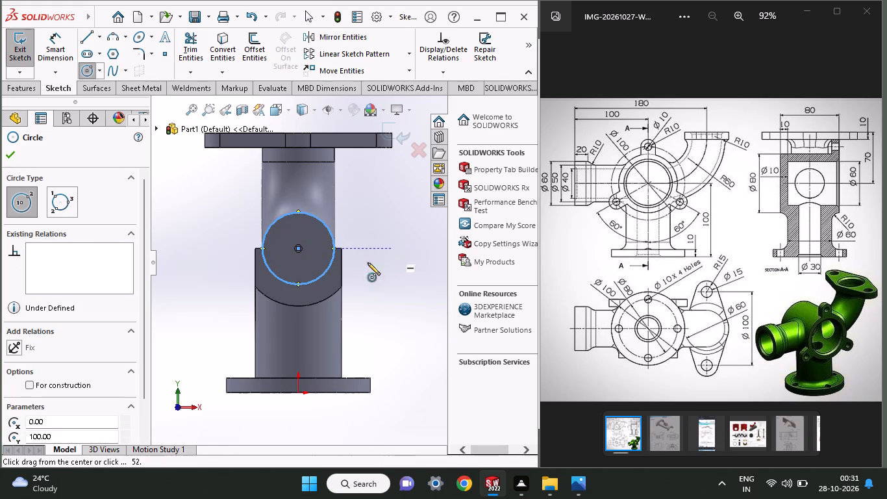
Extrude the circle 100 mm Blind outward from the cut face as a boss, with the result merged.
left_click(23, 92)
left_click(18, 51)
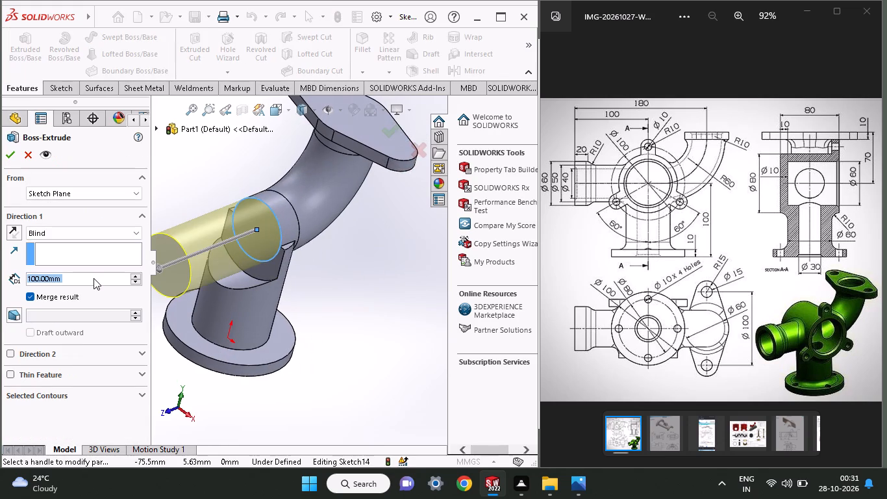
left_click(10, 157)
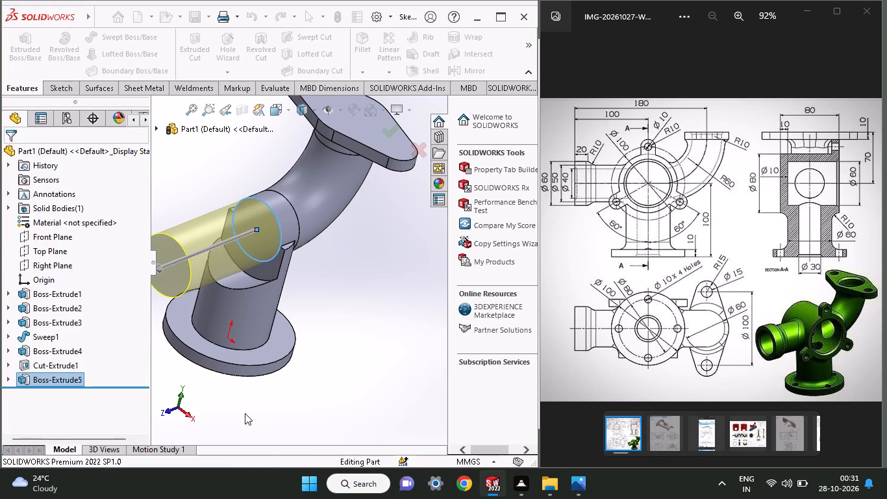
Sketch a circle on the base flange's upper face, centred on the origin and matching the upright pipe's outer edge.
middle_click_drag(247, 416, 247, 401)
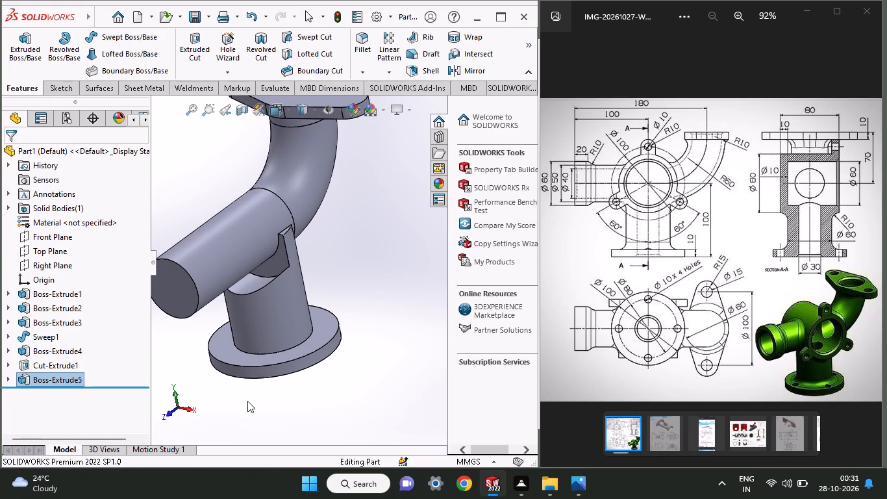
left_click(258, 361)
left_click(319, 325)
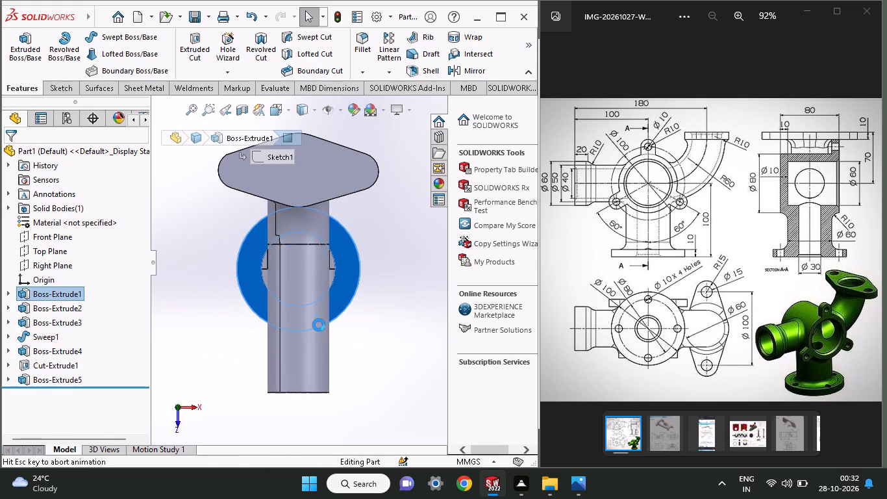
left_click(84, 73)
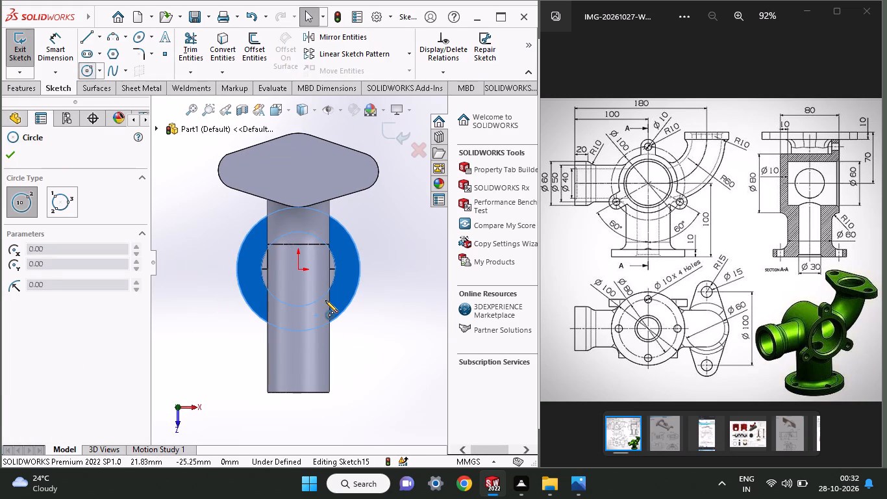
left_click(300, 270)
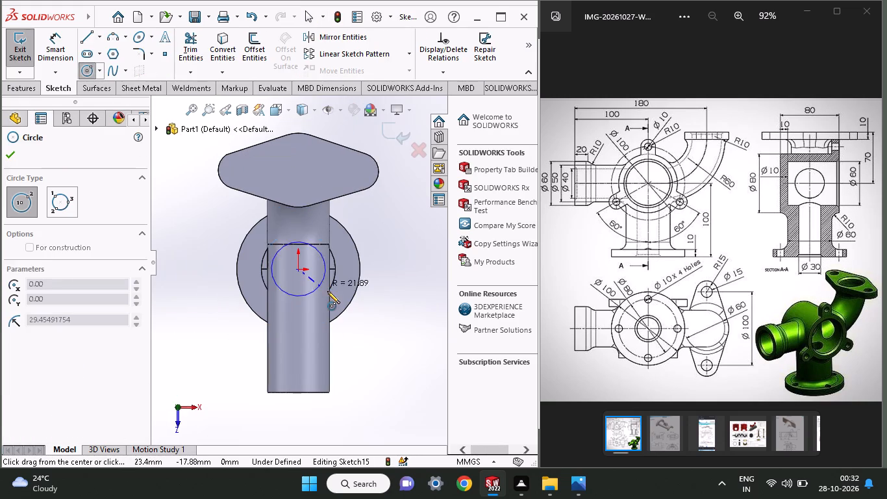
left_click(336, 279)
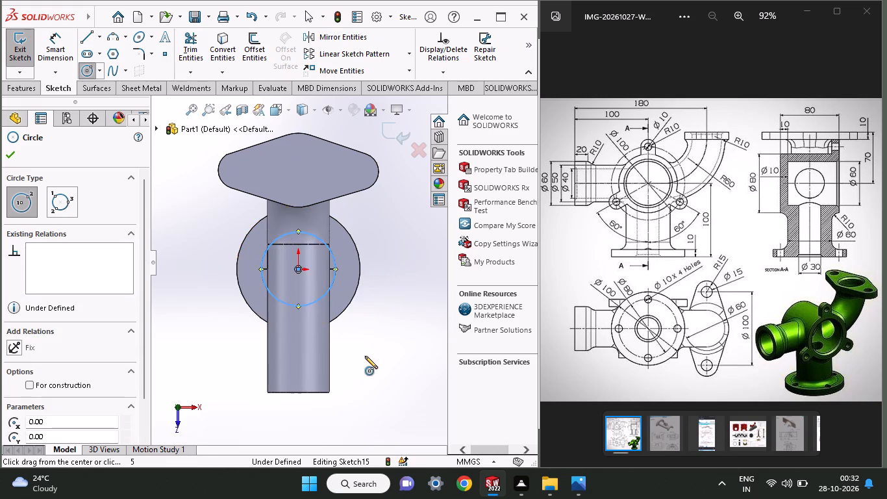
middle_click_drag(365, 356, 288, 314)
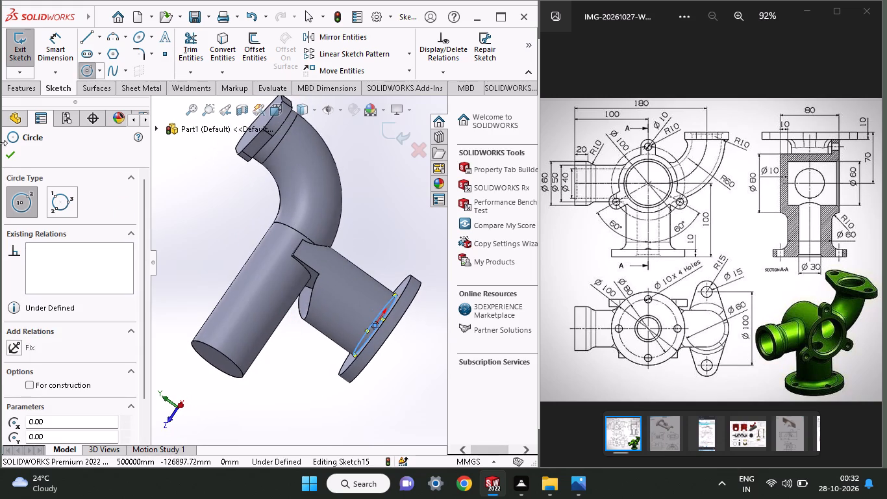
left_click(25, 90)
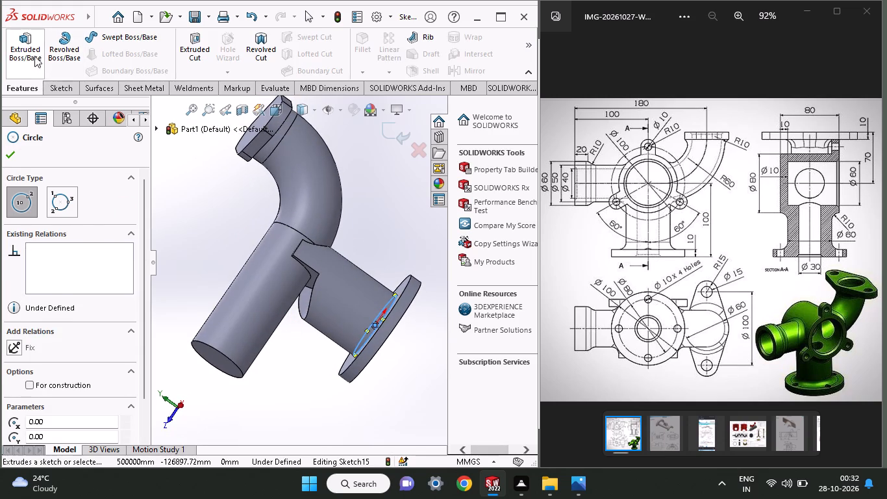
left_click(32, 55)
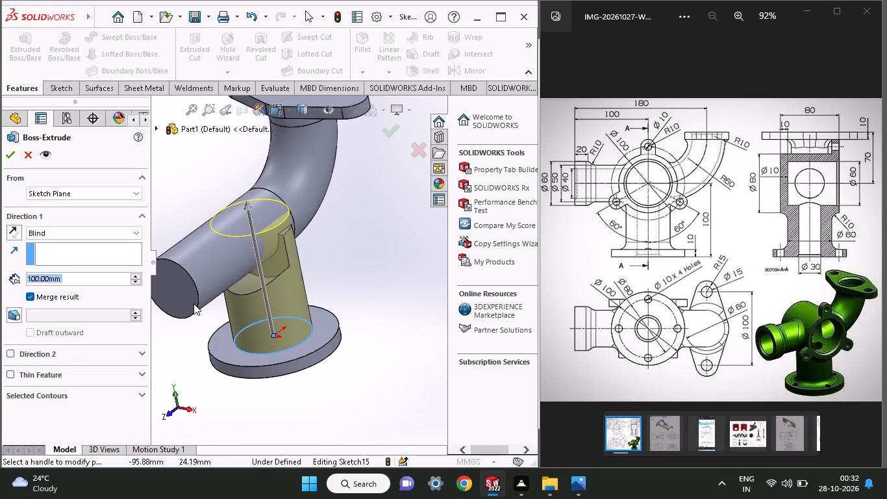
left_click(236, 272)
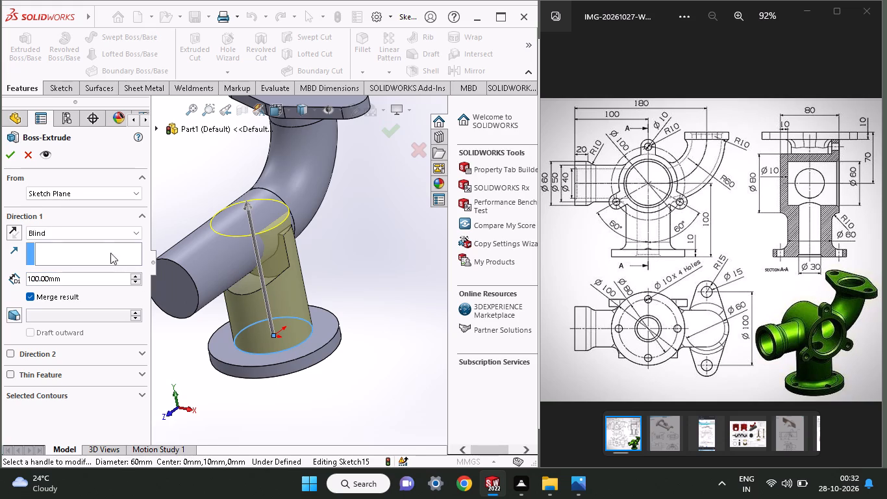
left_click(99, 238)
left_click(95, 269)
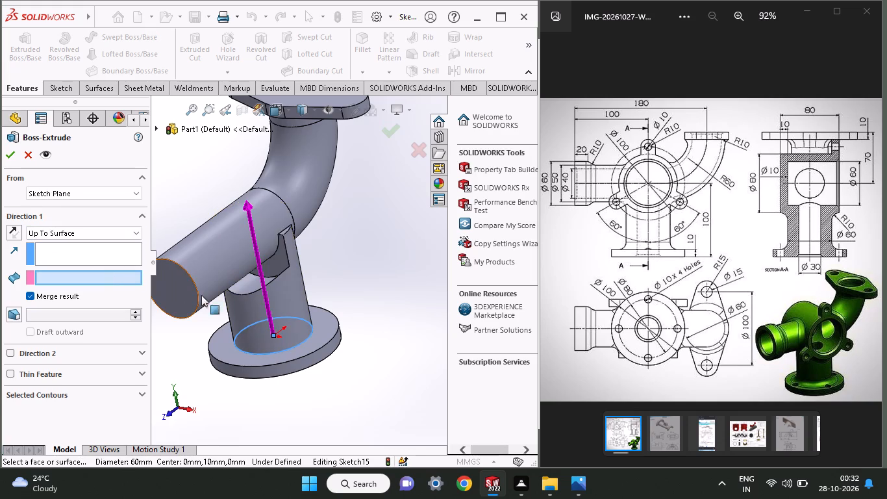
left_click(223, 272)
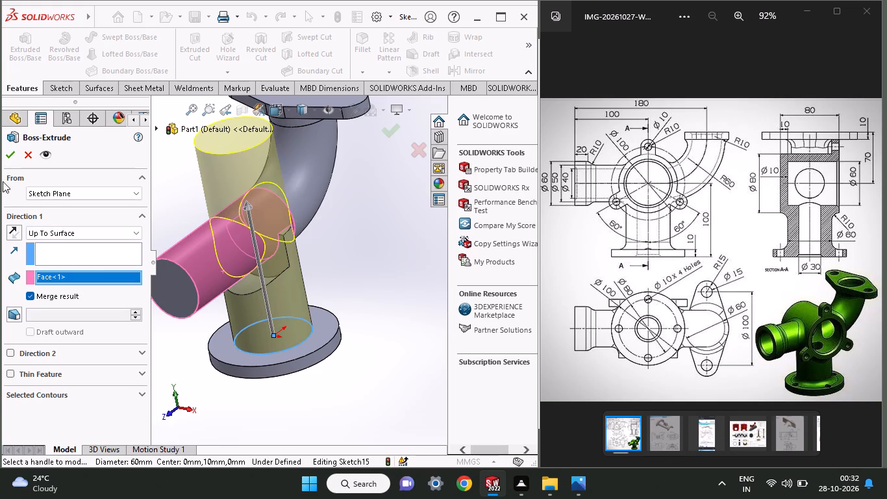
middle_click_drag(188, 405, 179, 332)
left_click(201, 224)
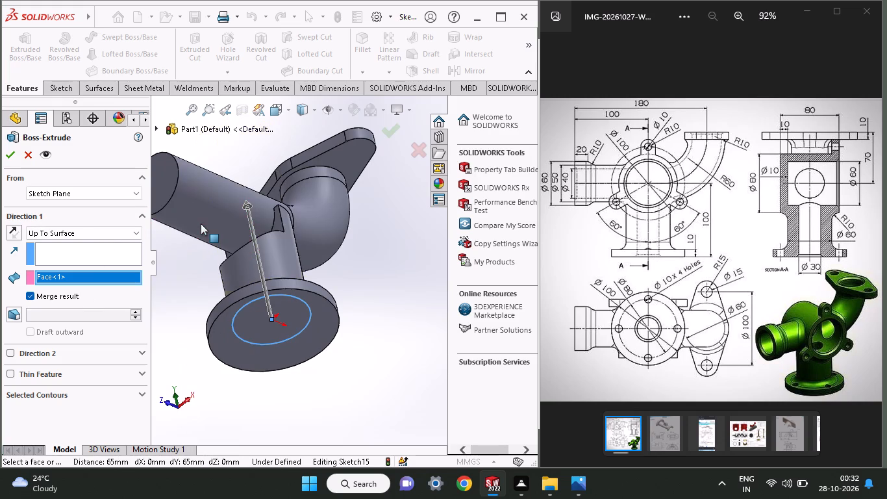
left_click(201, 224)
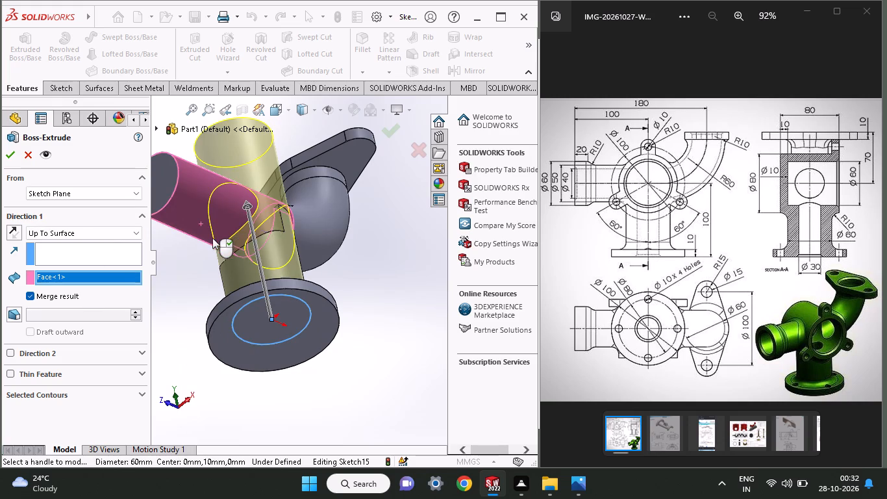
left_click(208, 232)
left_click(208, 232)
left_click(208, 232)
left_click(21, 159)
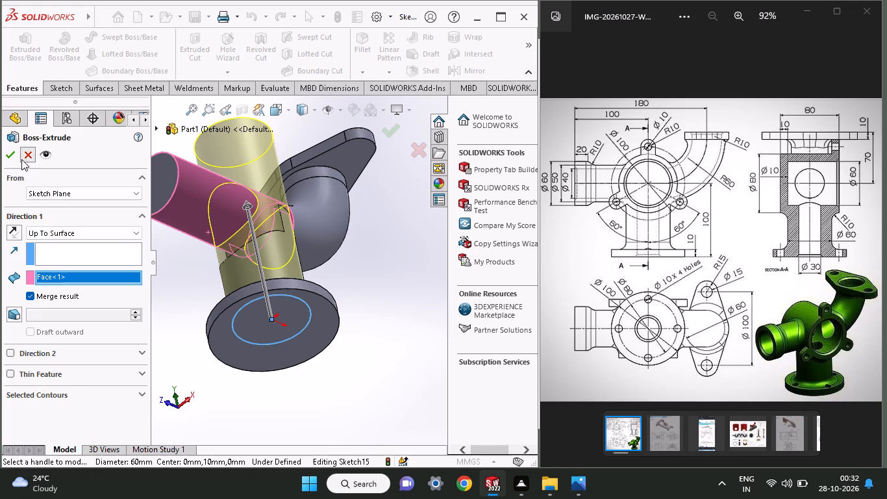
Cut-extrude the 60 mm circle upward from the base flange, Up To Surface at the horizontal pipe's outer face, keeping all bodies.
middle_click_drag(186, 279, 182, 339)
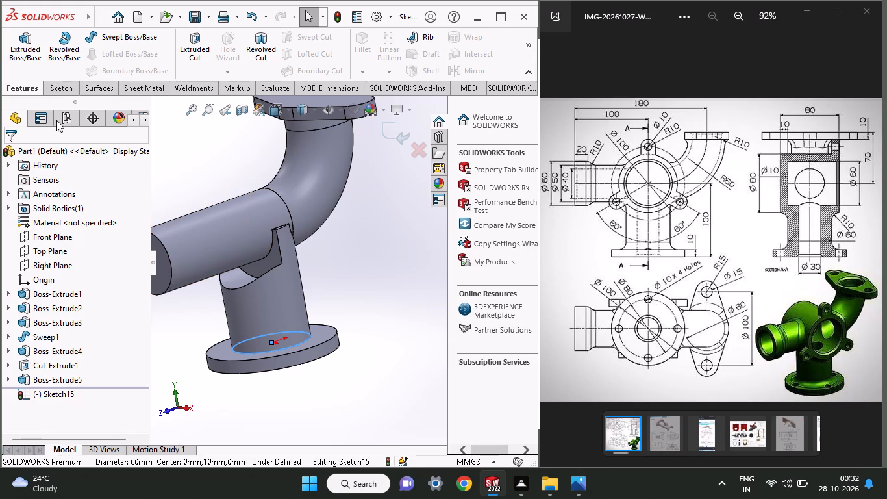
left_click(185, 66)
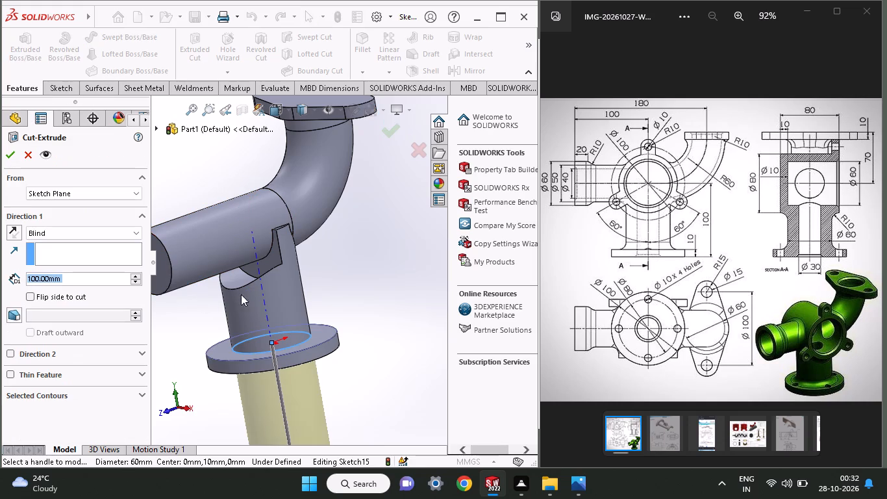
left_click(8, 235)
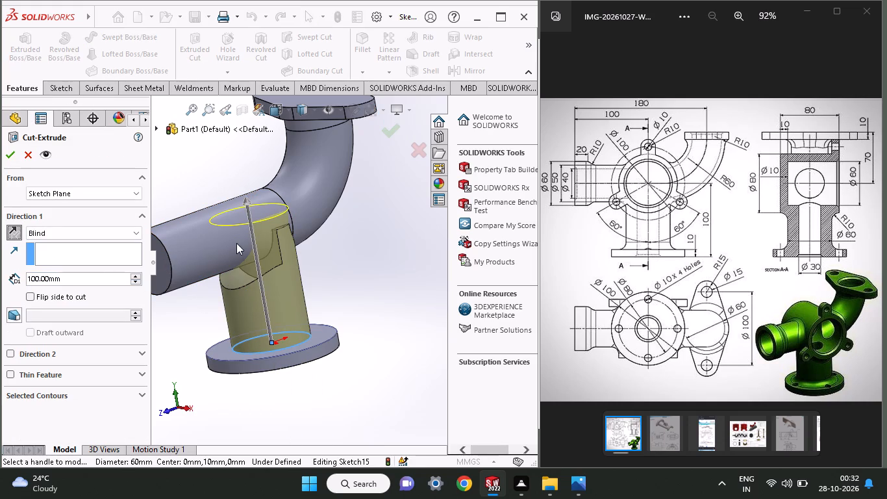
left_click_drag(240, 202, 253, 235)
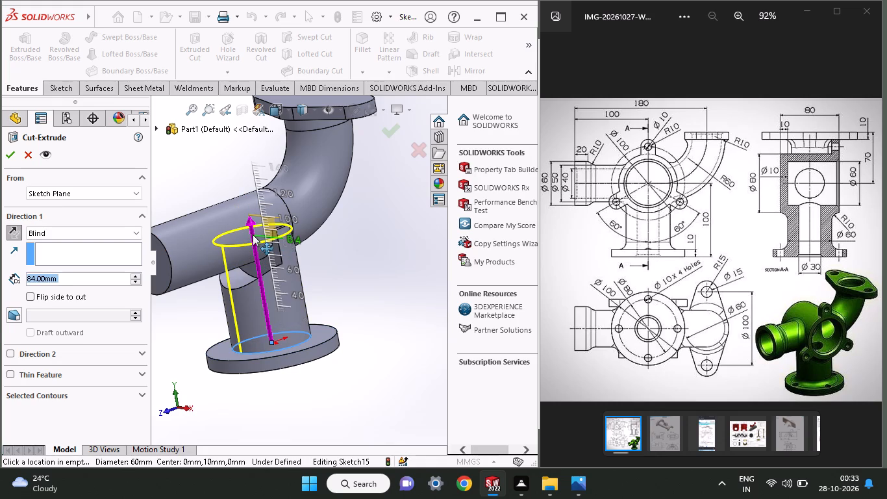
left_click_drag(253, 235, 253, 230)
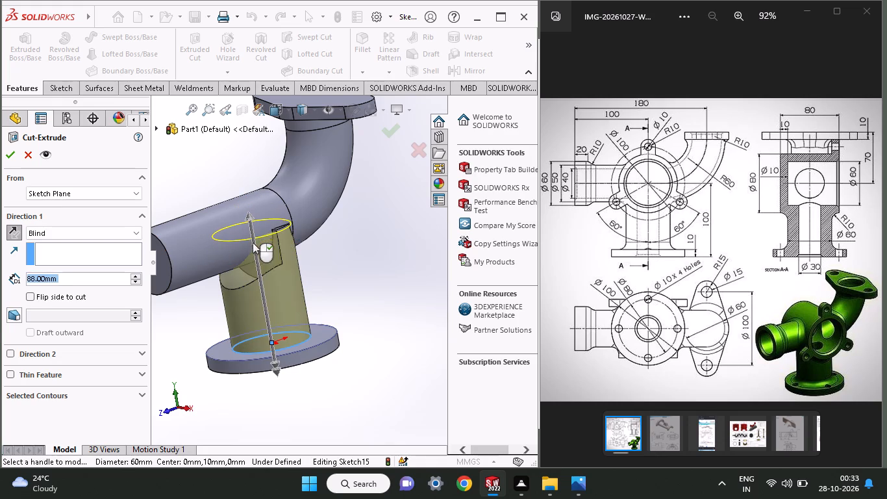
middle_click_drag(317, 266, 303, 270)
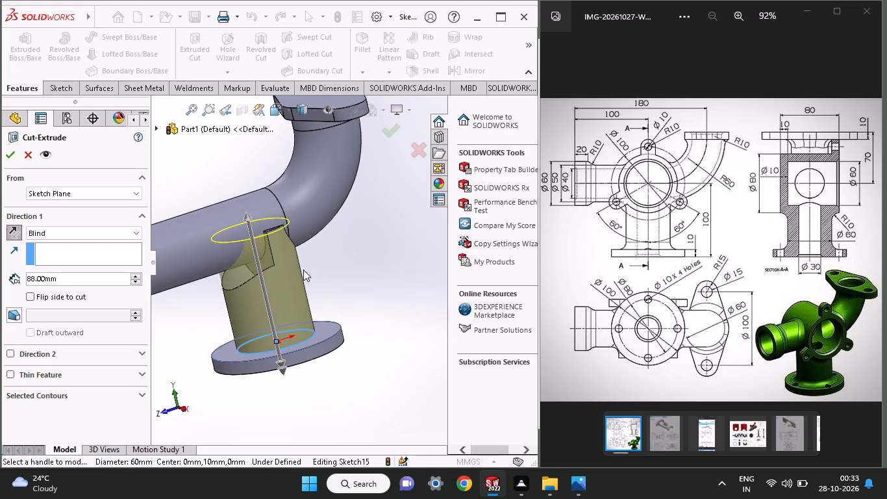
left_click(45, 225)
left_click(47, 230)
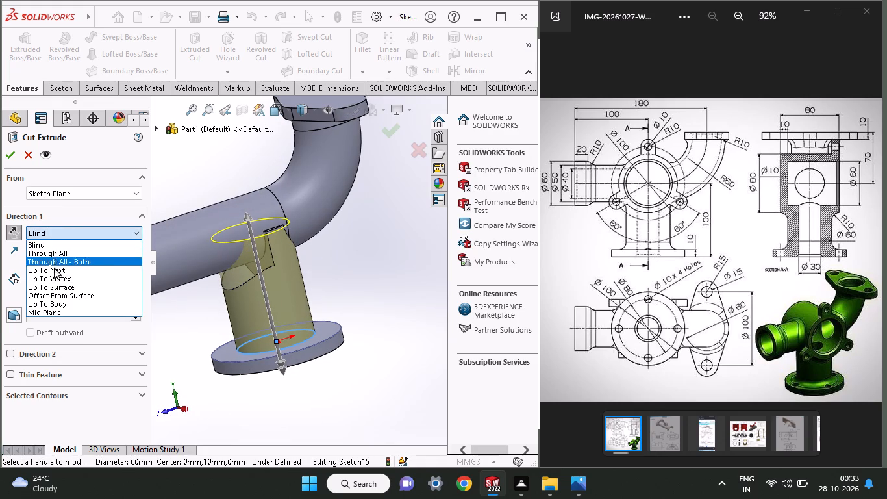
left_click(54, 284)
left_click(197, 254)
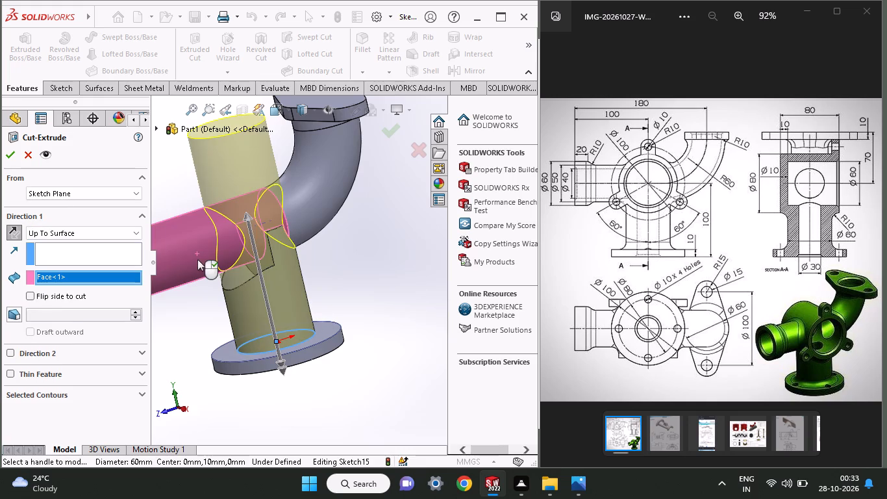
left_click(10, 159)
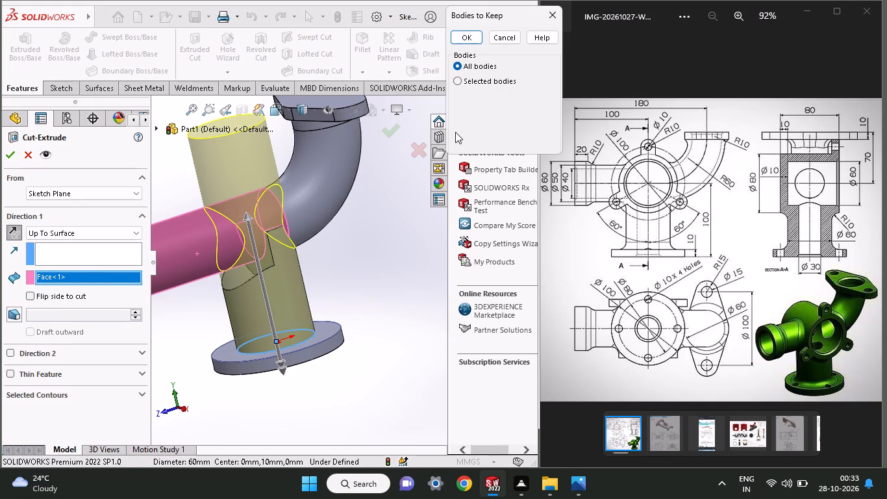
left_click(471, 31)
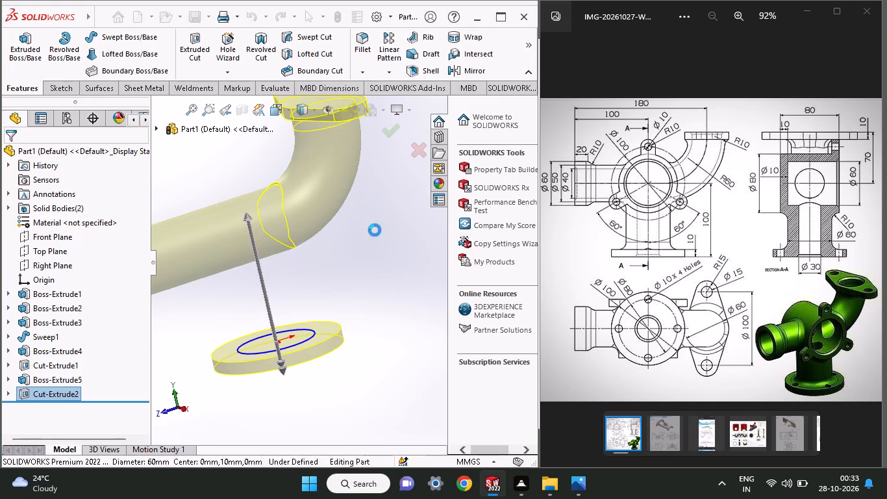
Delete the Sweep1 feature that forms the horizontal pipe and the curved branch.
middle_click_drag(375, 230, 273, 310)
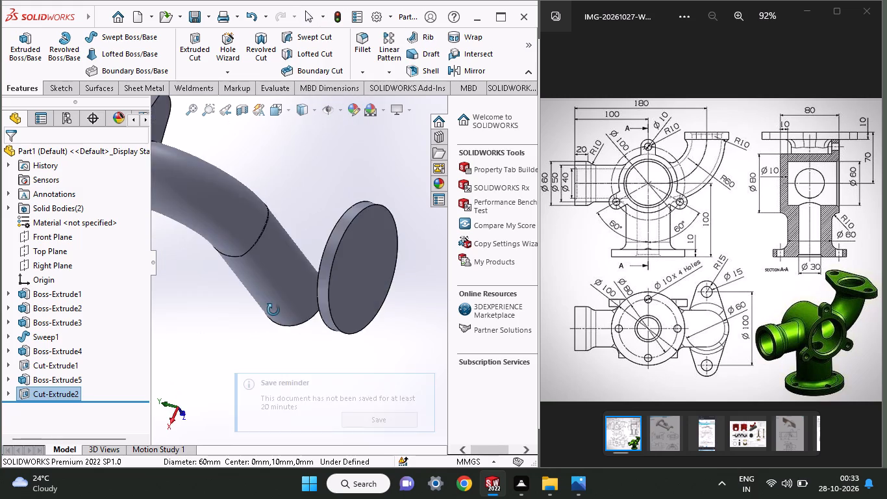
middle_click_drag(273, 310, 342, 288)
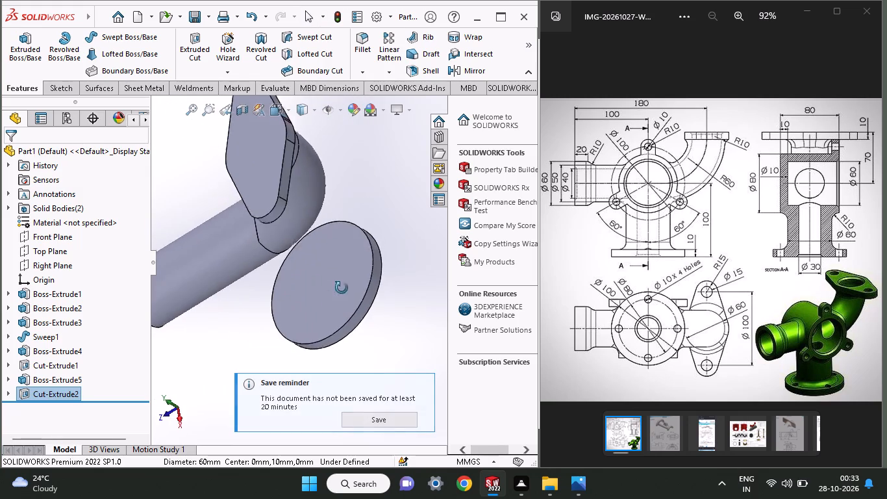
middle_click_drag(342, 288, 351, 259)
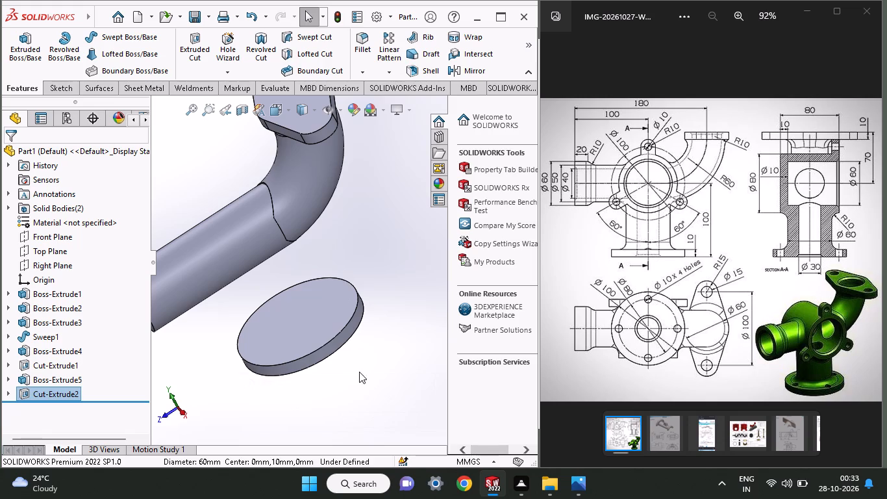
middle_click_drag(387, 268, 366, 196)
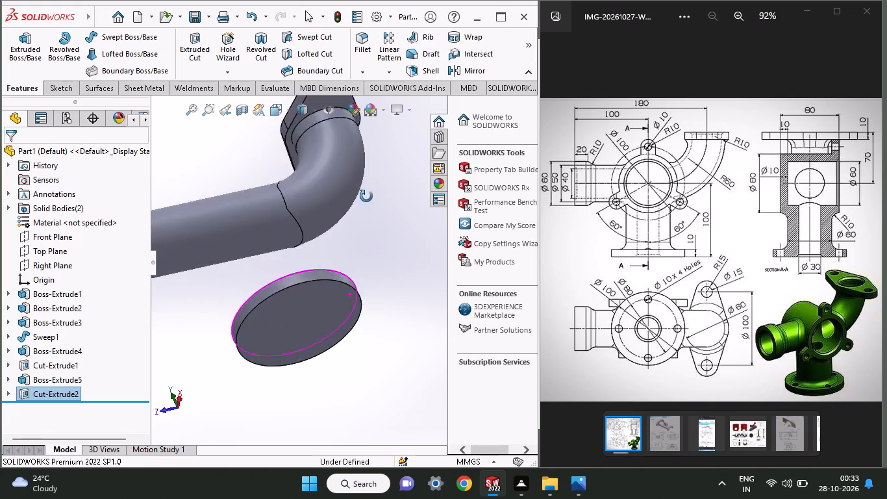
middle_click_drag(366, 196, 381, 322)
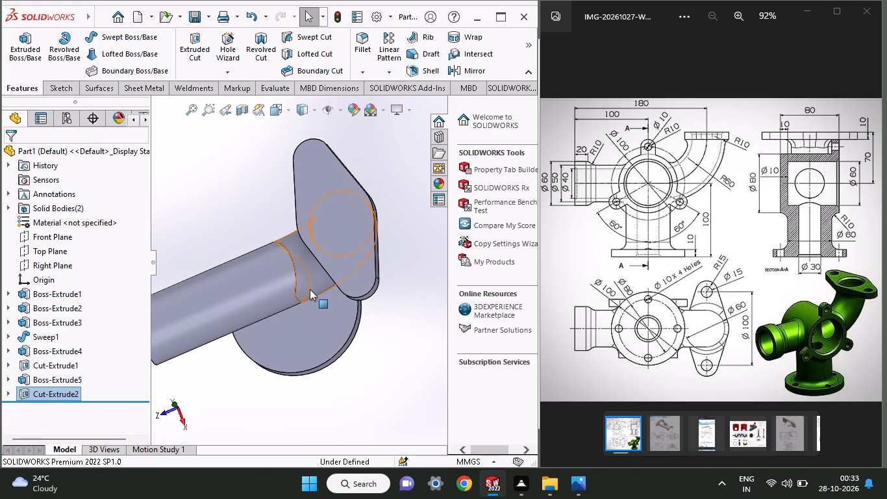
middle_click_drag(305, 289, 312, 229)
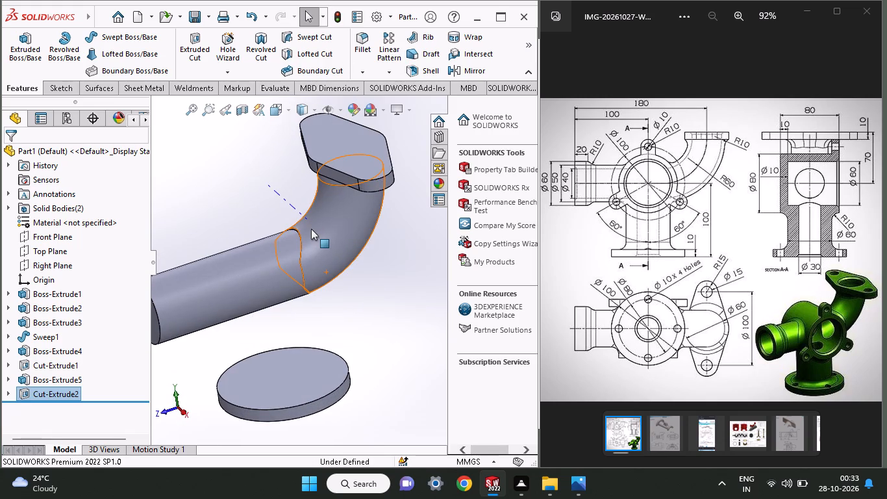
right_click(202, 296)
left_click(238, 390)
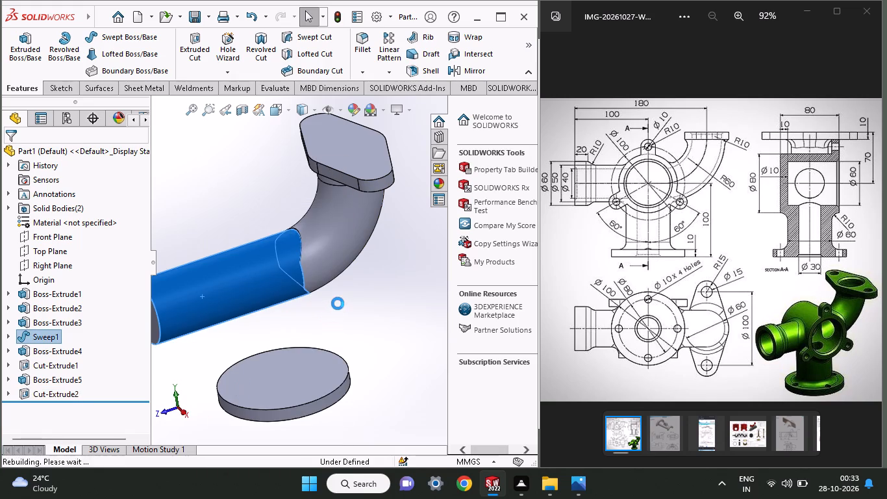
Delete the upright pipe extrusion, Boss-Extrude2, standing on the base flange.
right_click(306, 322)
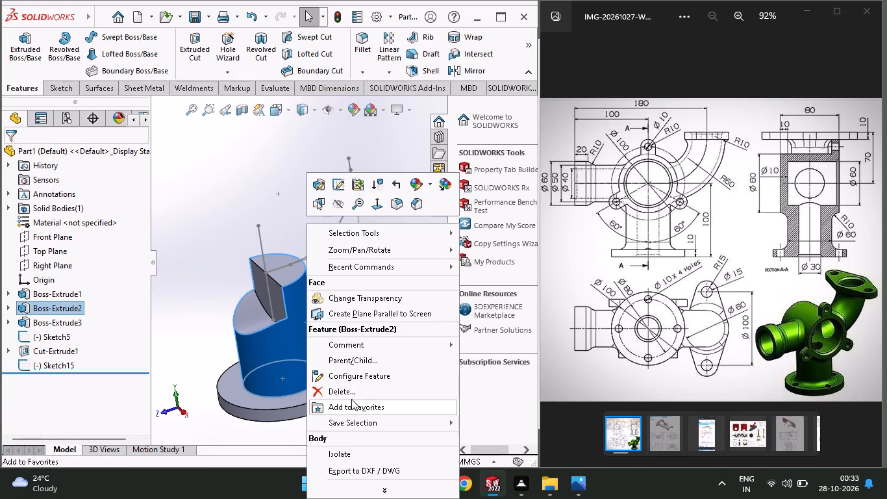
left_click(349, 392)
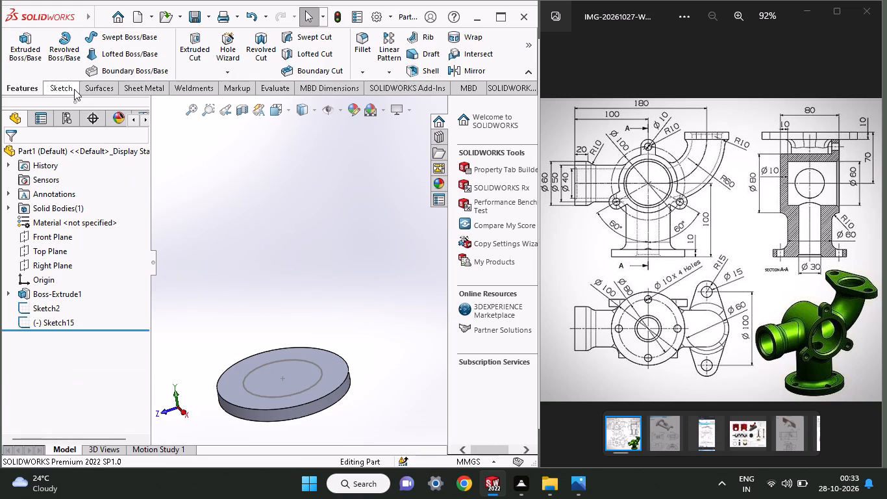
Sketch a circle on the base flange's upper face, centred on the origin and matching the existing 60 mm sketch circle.
left_click(71, 89)
left_click(88, 71)
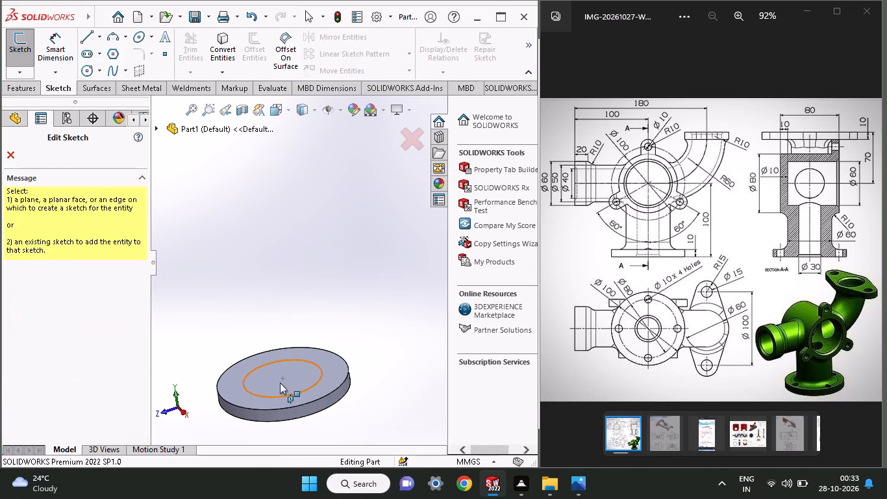
left_click(288, 378)
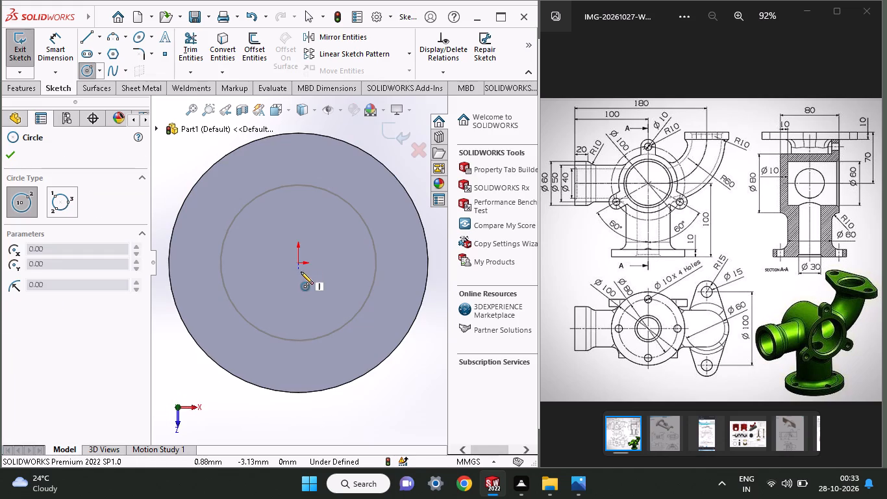
left_click(301, 266)
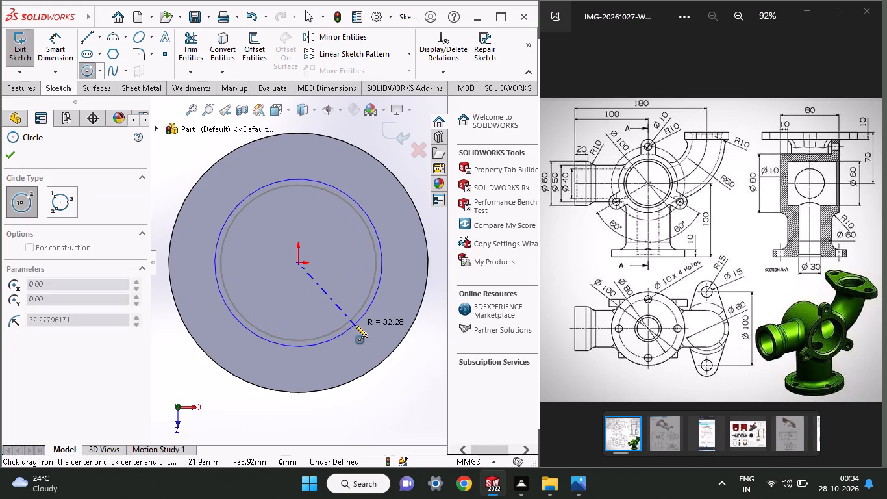
left_click(351, 316)
Extrude the circle on the base flange upward as a Blind boss 90 mm high to form the upright pipe.
middle_click_drag(349, 357, 351, 320)
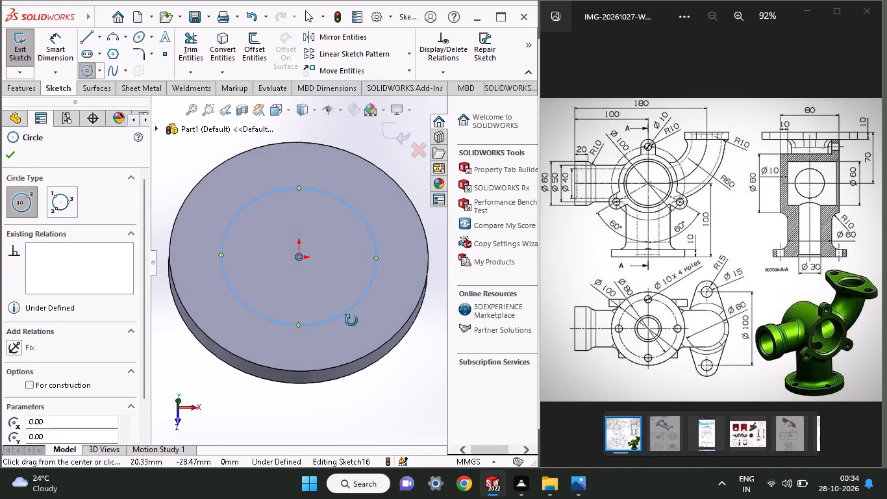
middle_click_drag(351, 320, 337, 306)
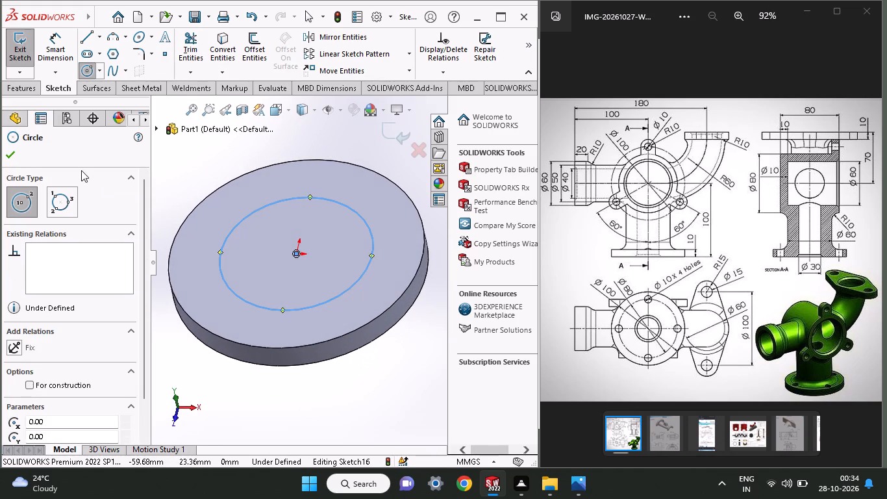
left_click(19, 86)
left_click(23, 66)
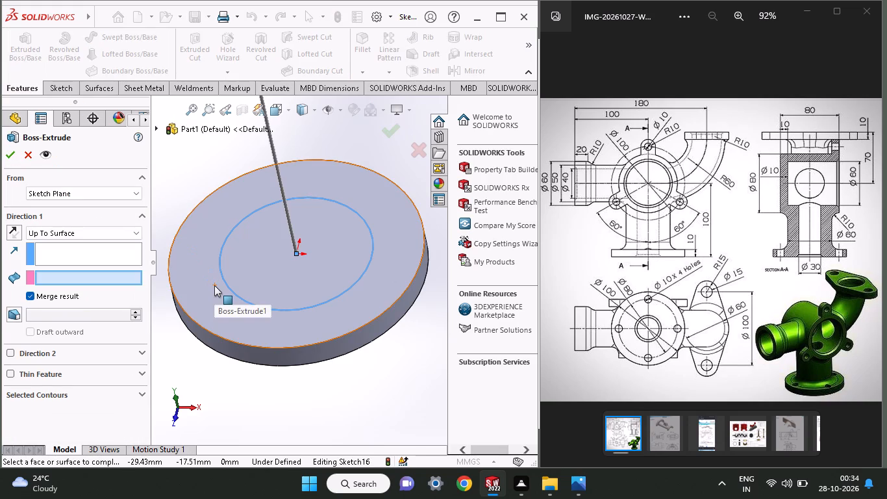
left_click(55, 231)
left_click(55, 242)
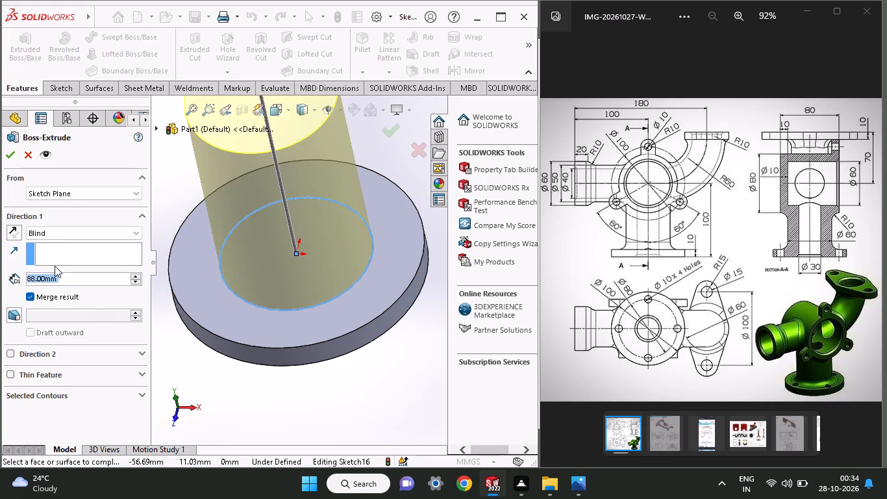
type("90")
key("Return")
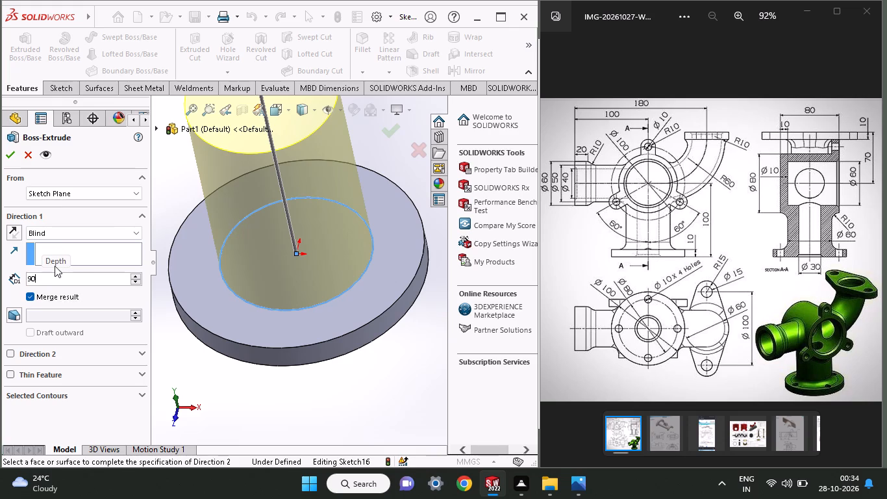
left_click(12, 151)
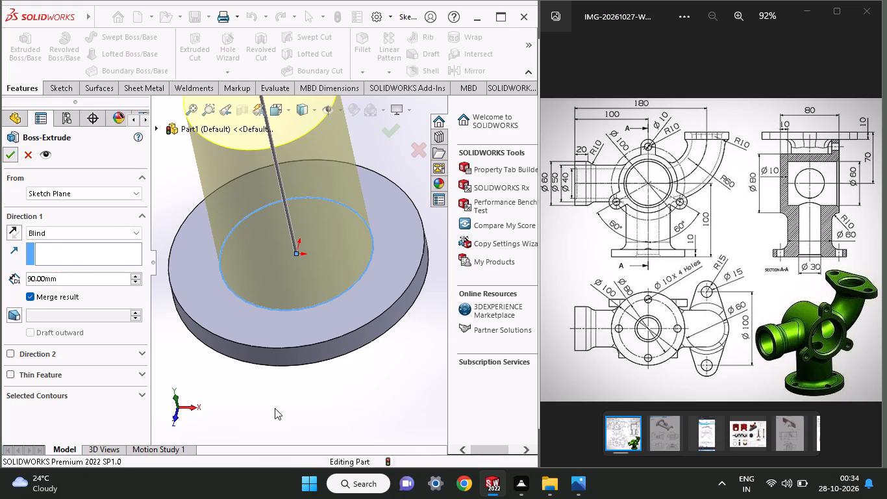
Sketch a circle about 88 mm in diameter on the Front Plane, centred on the midpoint of the upright pipe's top edge.
middle_click_drag(282, 407, 303, 350)
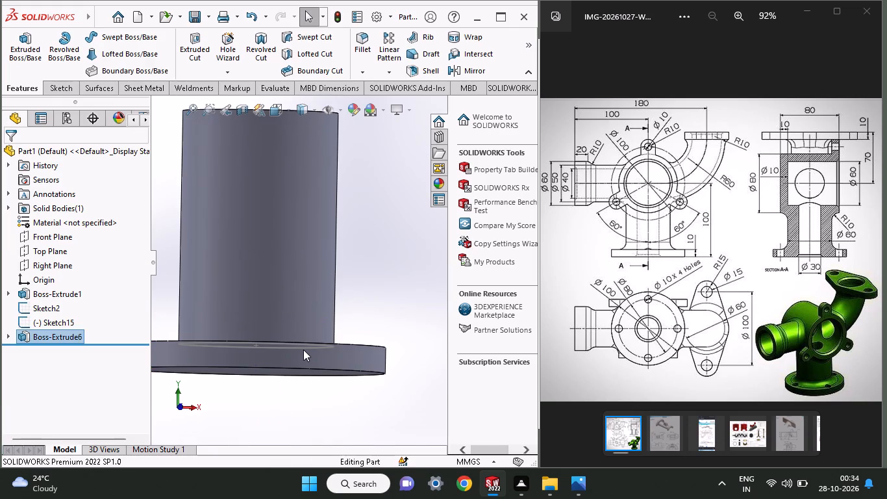
scroll(303, 350, "up", 3, "ctrl")
middle_click_drag(281, 301, 284, 378)
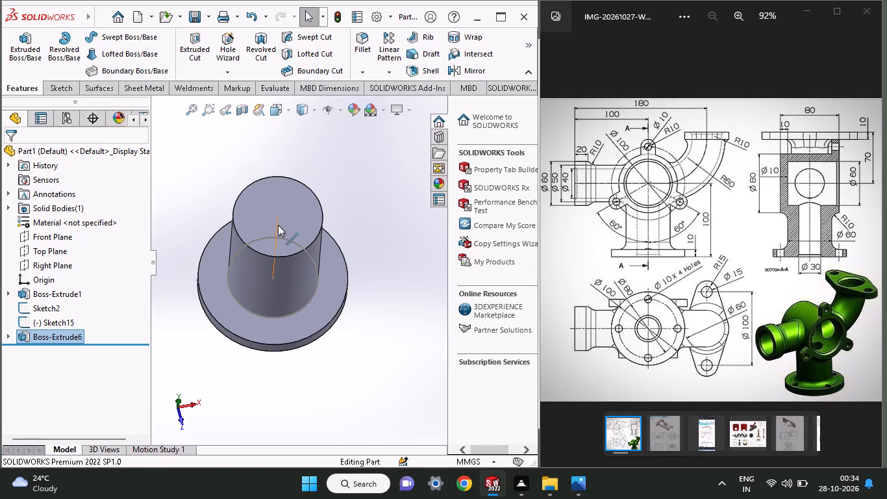
middle_click_drag(278, 225, 281, 193)
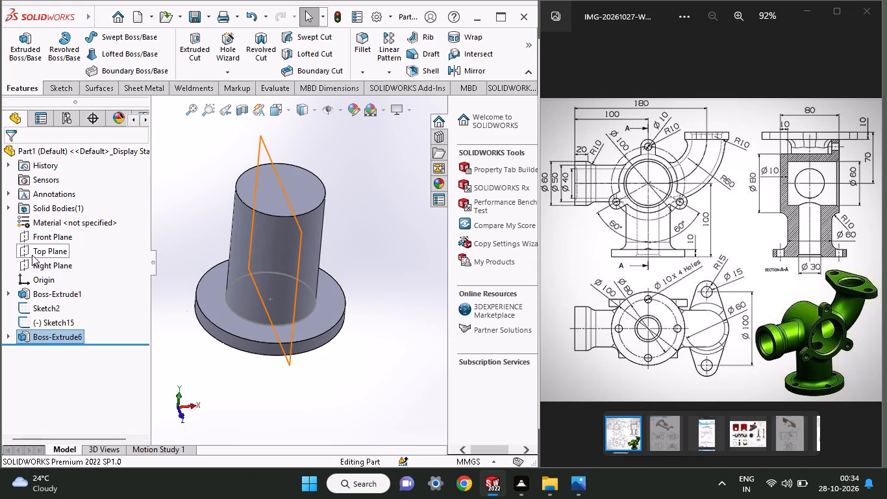
left_click(34, 230)
left_click(53, 216)
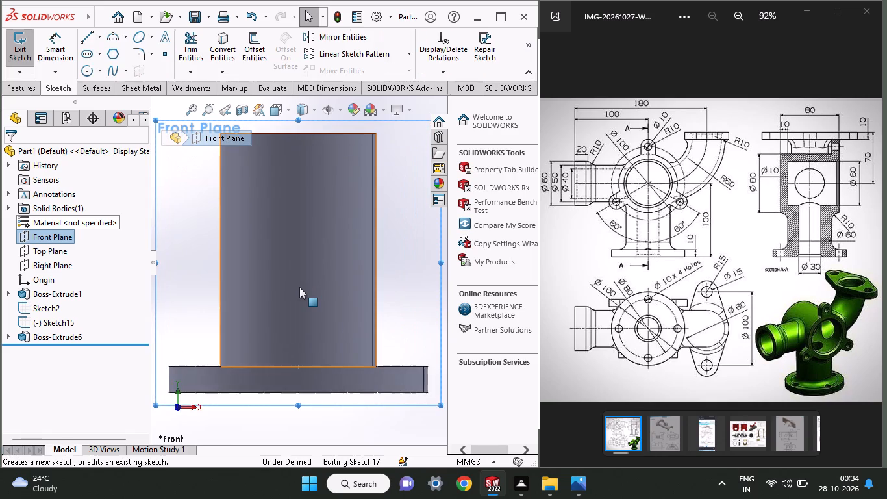
scroll(299, 287, "up", 5, "ctrl")
scroll(292, 216, "down", 4, "ctrl")
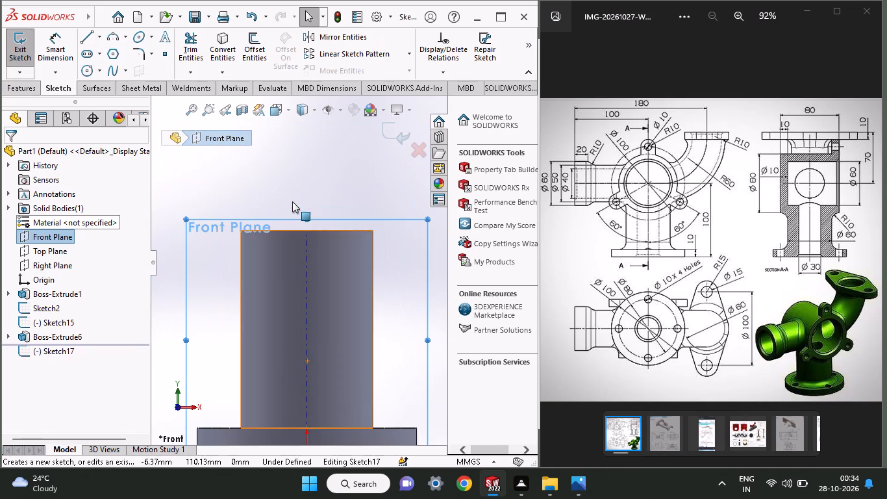
left_click(84, 74)
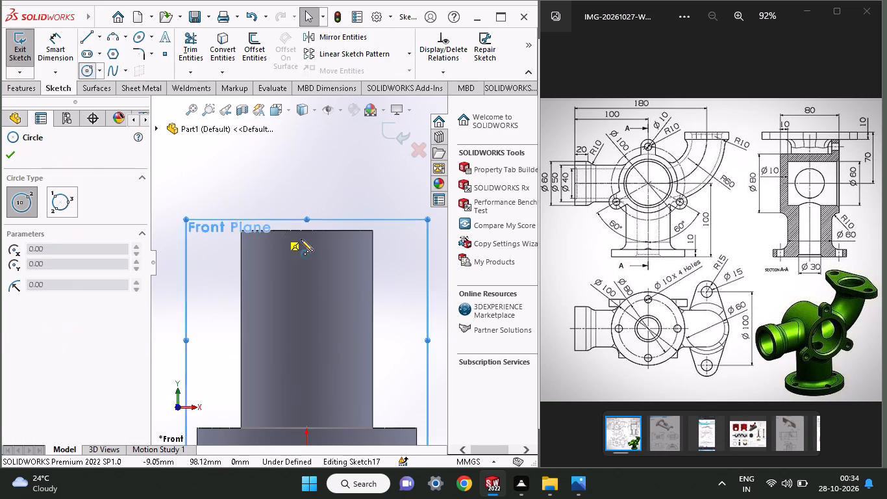
left_click(306, 227)
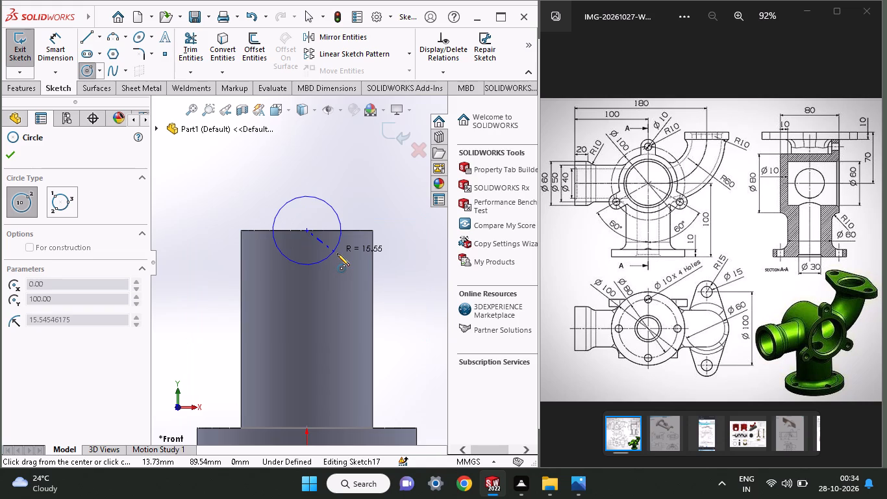
middle_click_drag(337, 253, 346, 283)
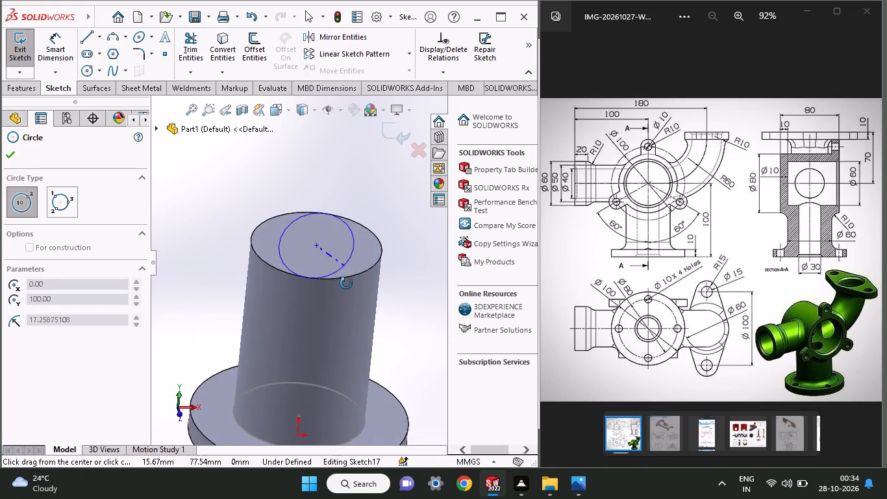
middle_click_drag(346, 283, 346, 268)
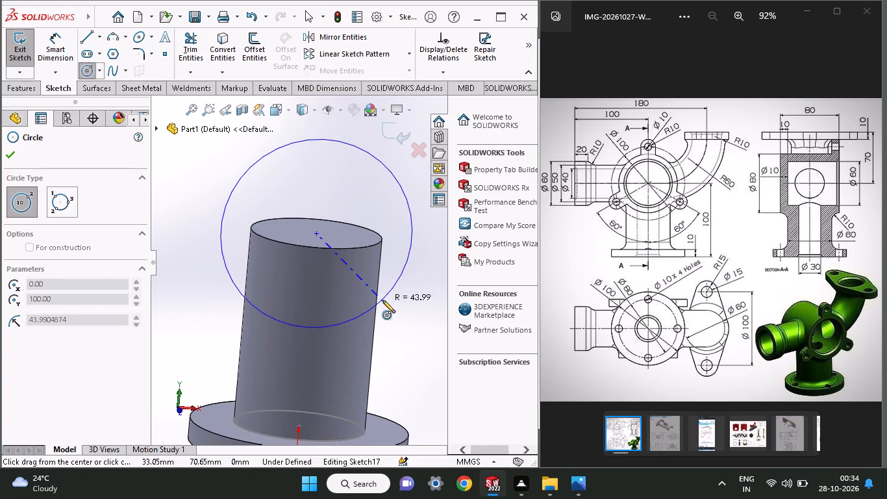
left_click(382, 300)
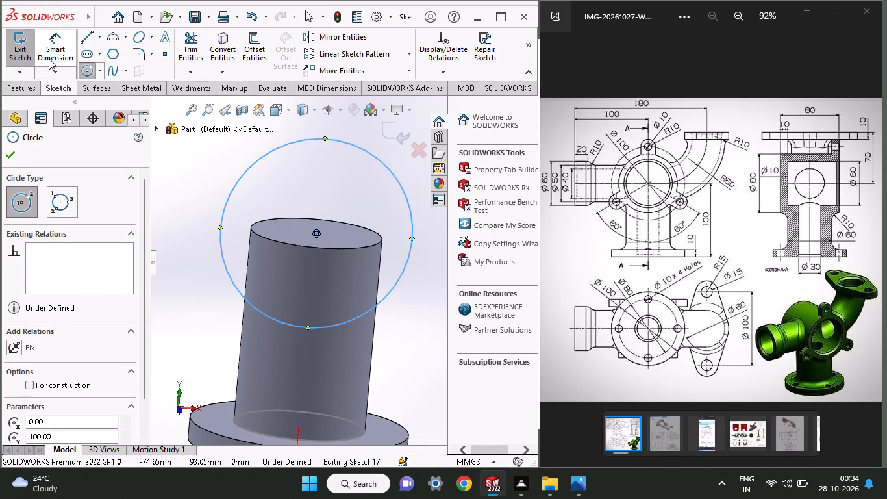
Dimension the Front Plane circle's diameter as 100 mm.
left_click(49, 58)
left_click(236, 182)
left_click(223, 168)
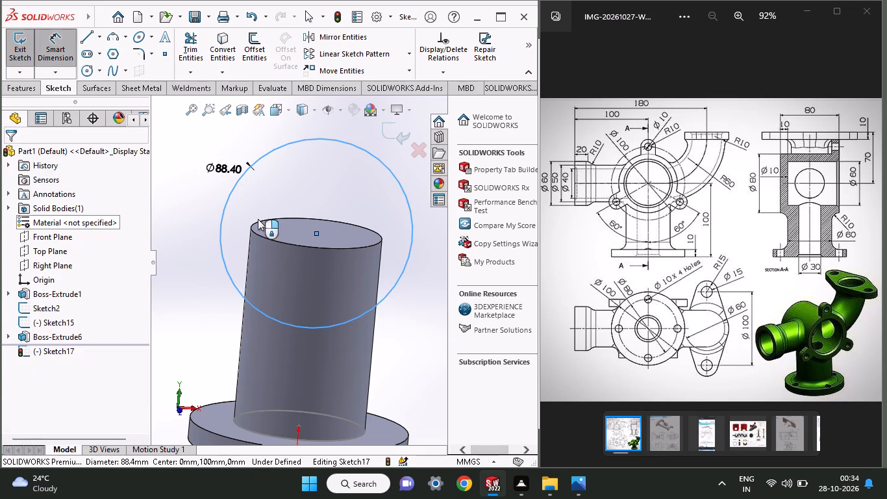
type("100")
key("Return")
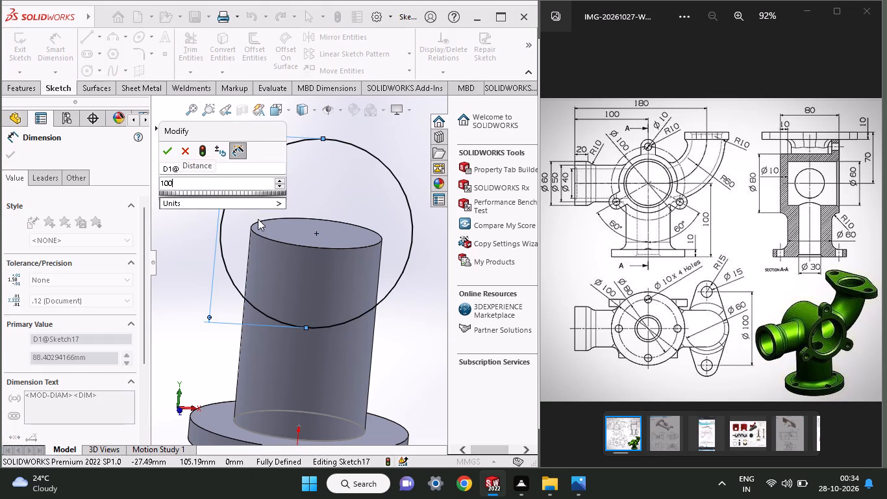
scroll(258, 219, "up", 3, "ctrl")
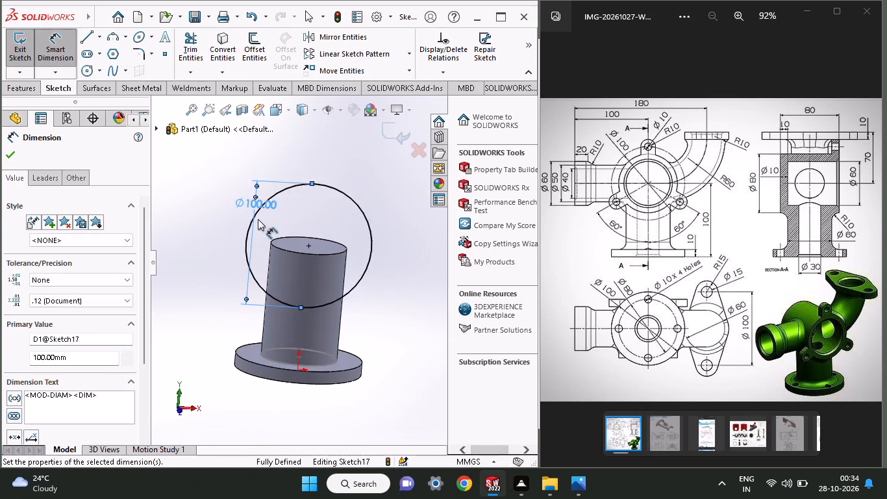
scroll(258, 219, "up", 1, "ctrl")
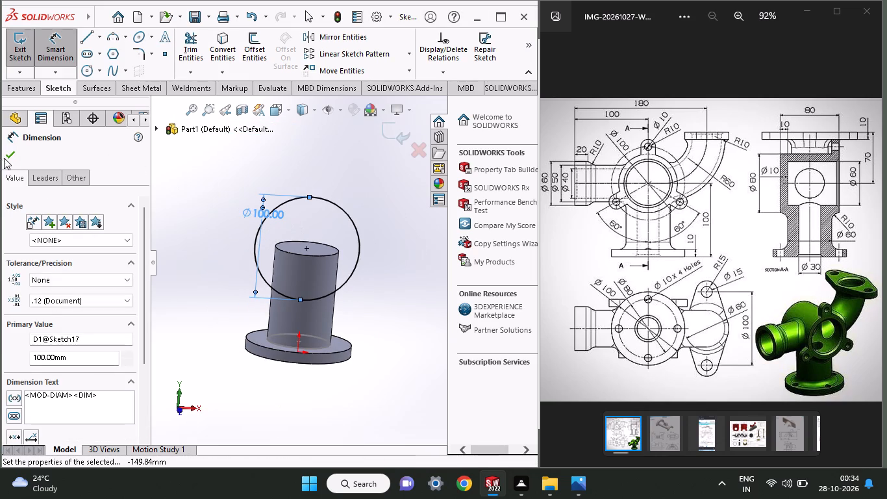
left_click(6, 157)
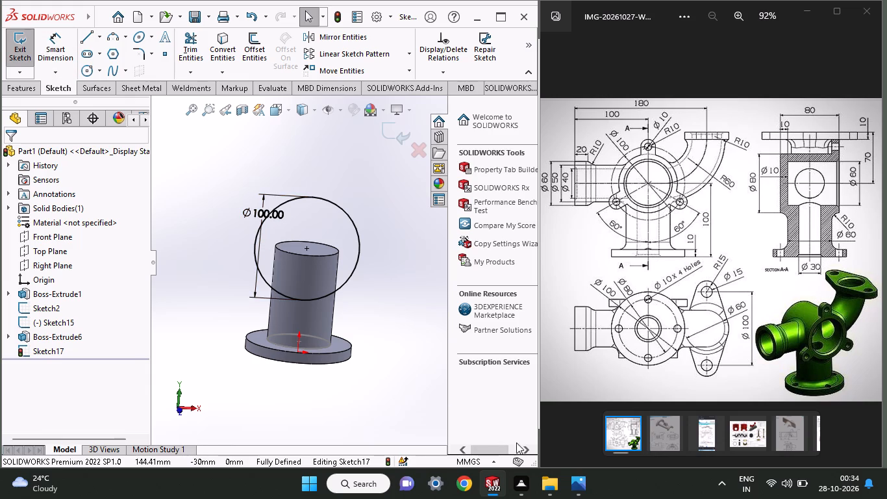
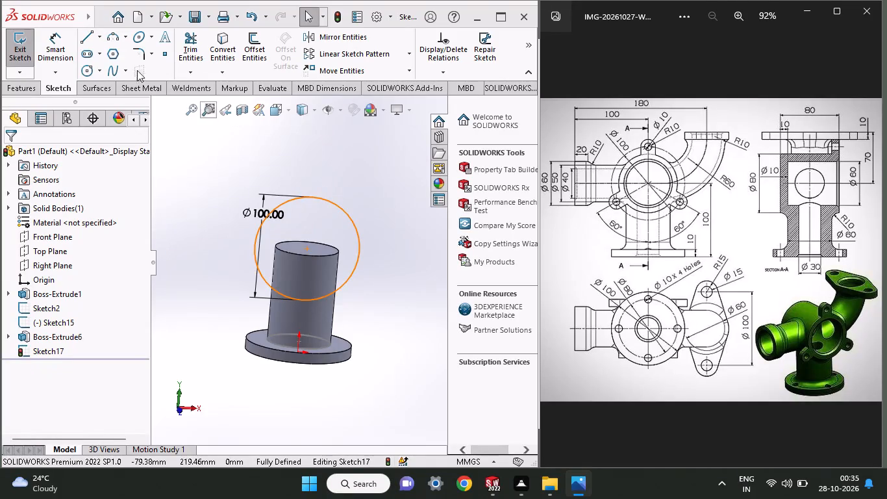
Sketch a circle about 37 mm in diameter centred on the topmost point of the 100 mm circle.
left_click(81, 70)
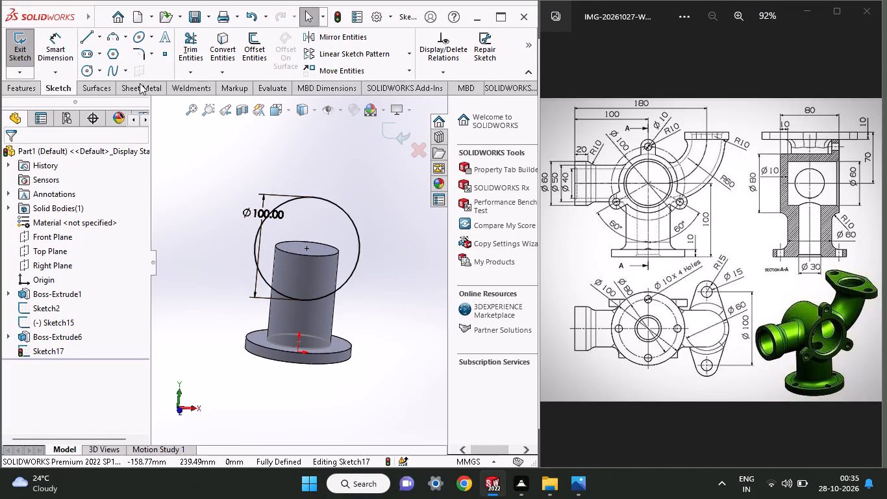
left_click(93, 74)
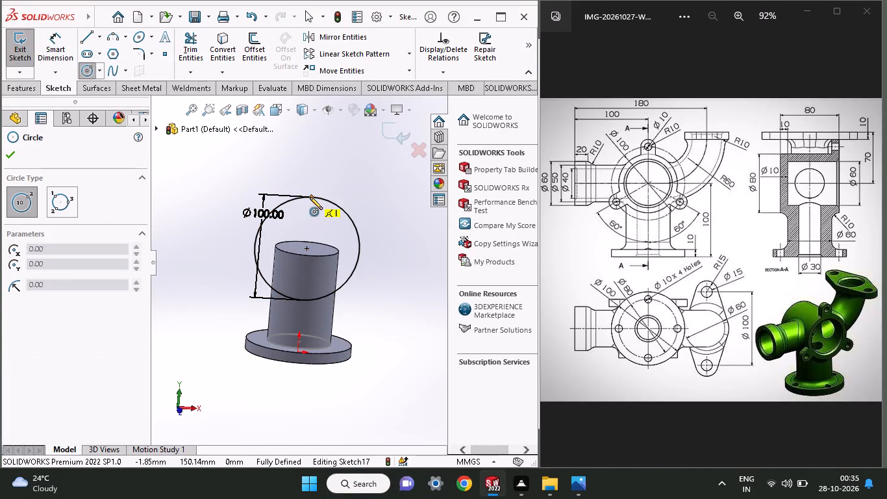
left_click(310, 197)
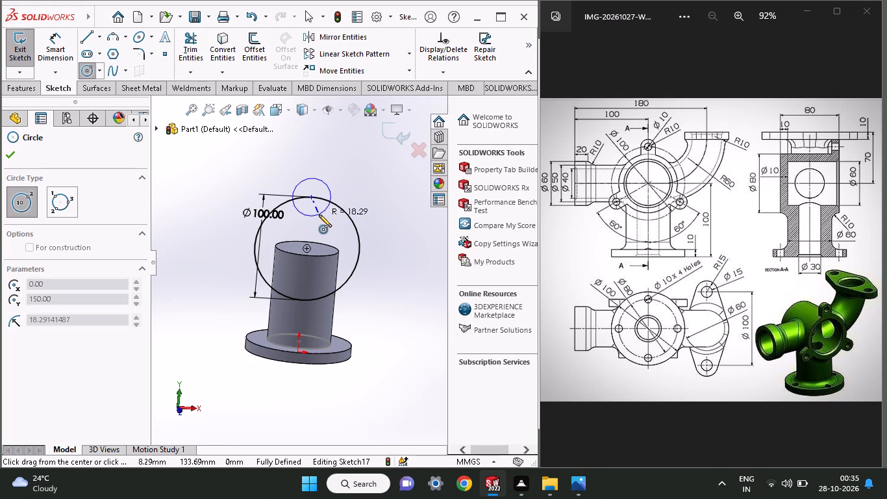
left_click(319, 214)
Dimension the small top circle's diameter as 20 mm.
left_click(44, 62)
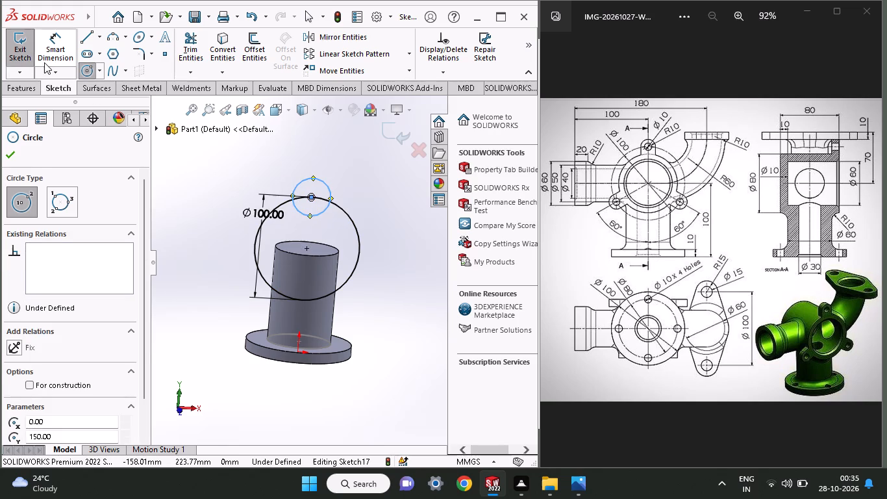
left_click(299, 183)
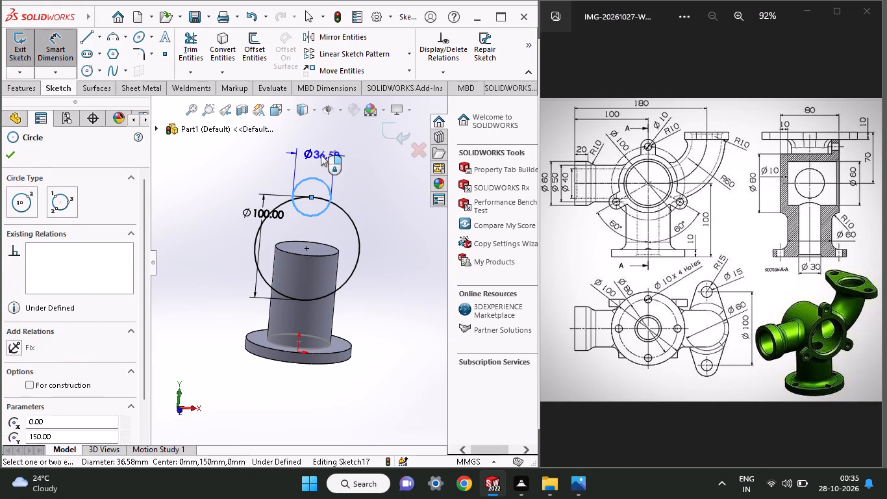
left_click(321, 155)
type("10")
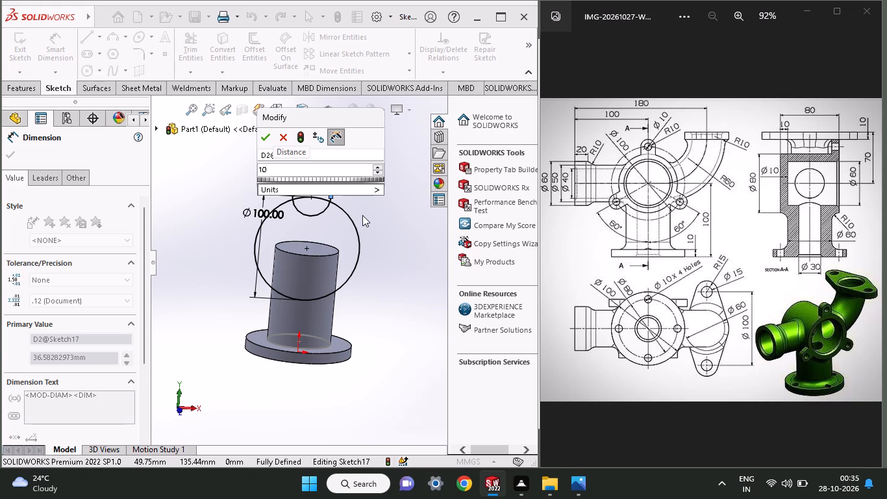
key("BackSpace")
key("BackSpace")
type("20")
key("Return")
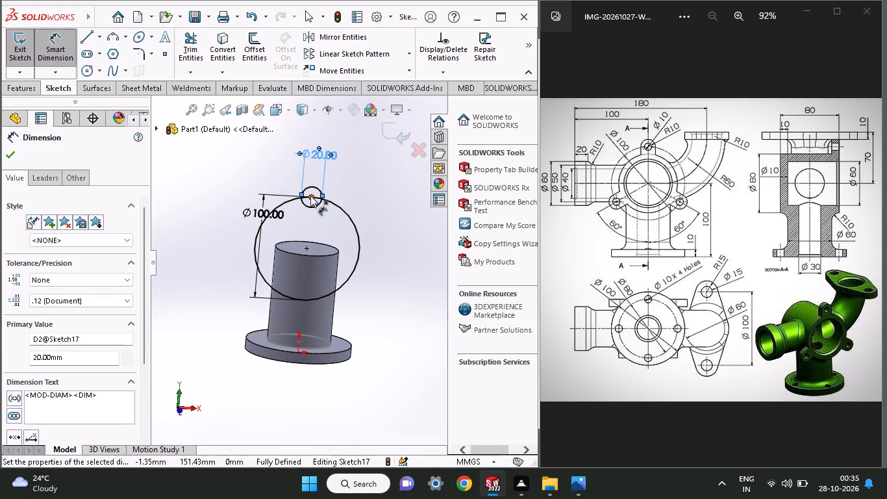
scroll(310, 196, "down", 5, "ctrl")
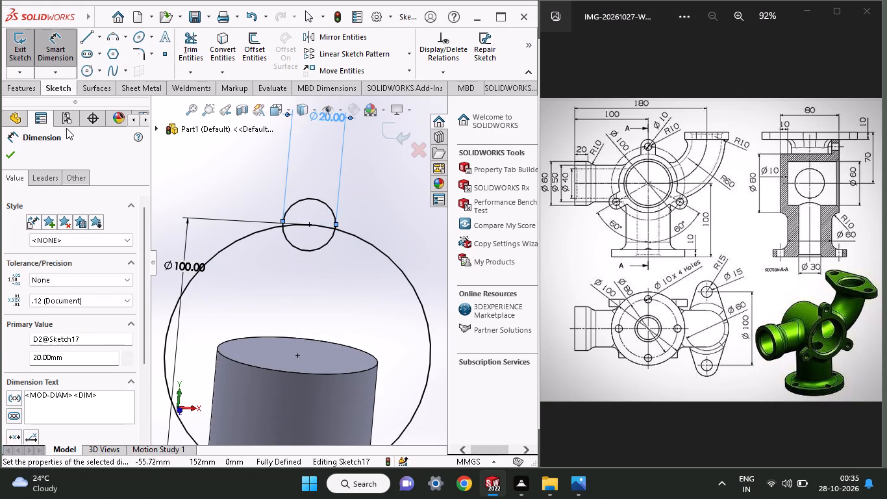
left_click(11, 159)
Sketch a circle about 53 mm in diameter inside the 100 mm circle, concentric with it.
left_click(79, 73)
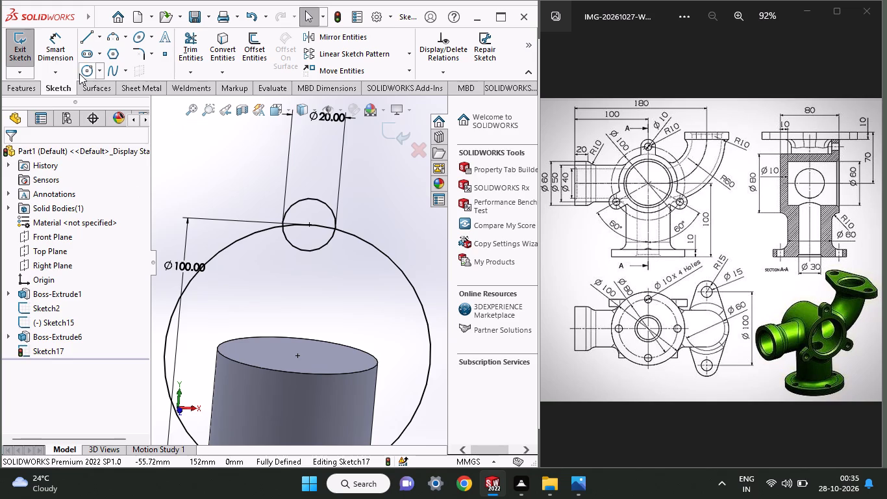
left_click(295, 357)
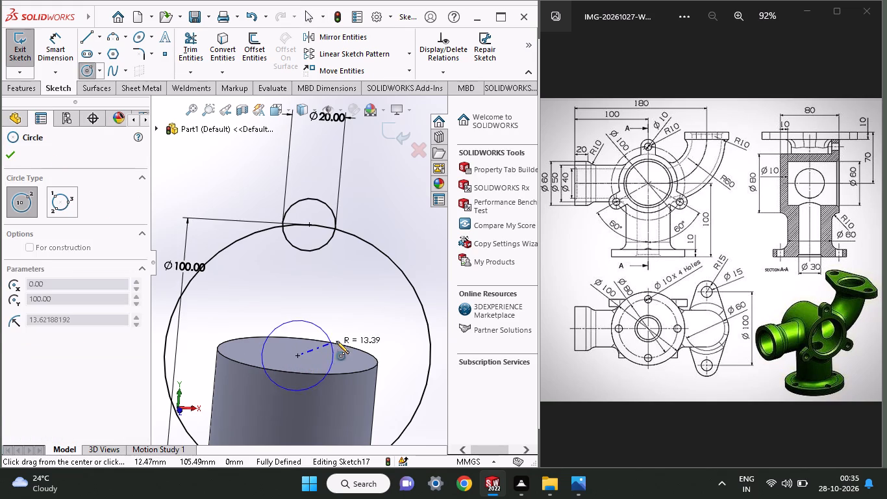
left_click(350, 307)
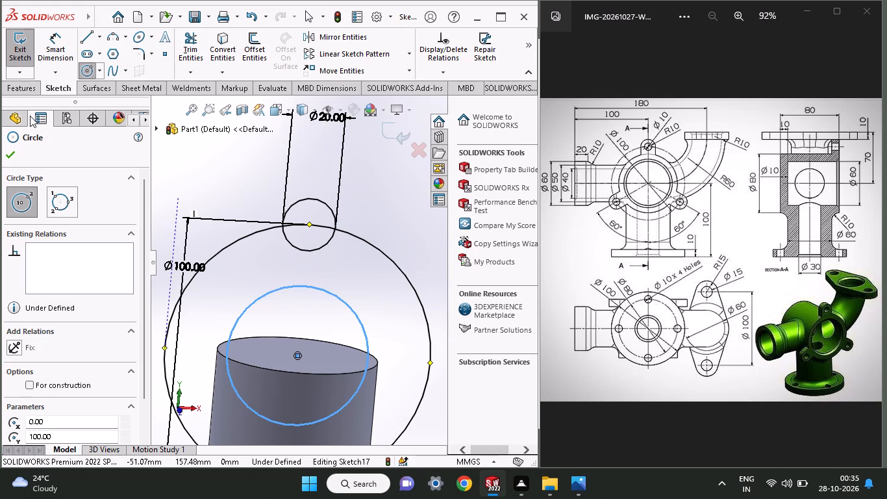
Dimension the diameter of the inner concentric circle.
left_click(67, 34)
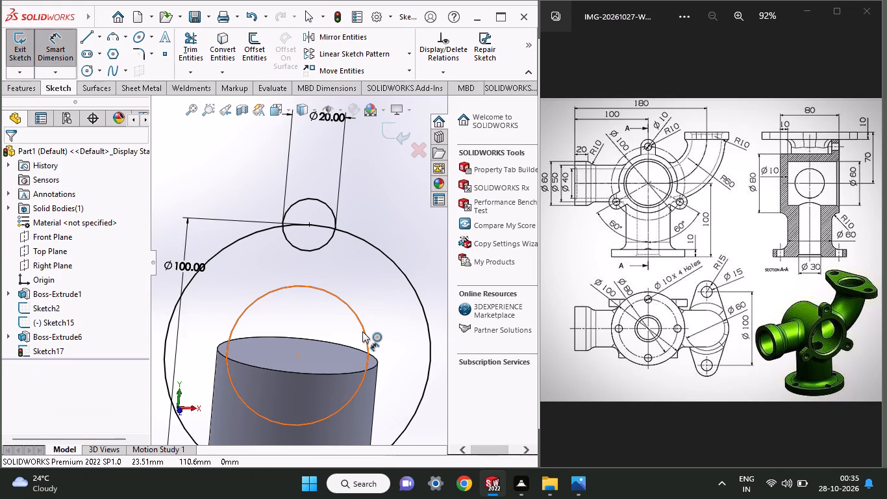
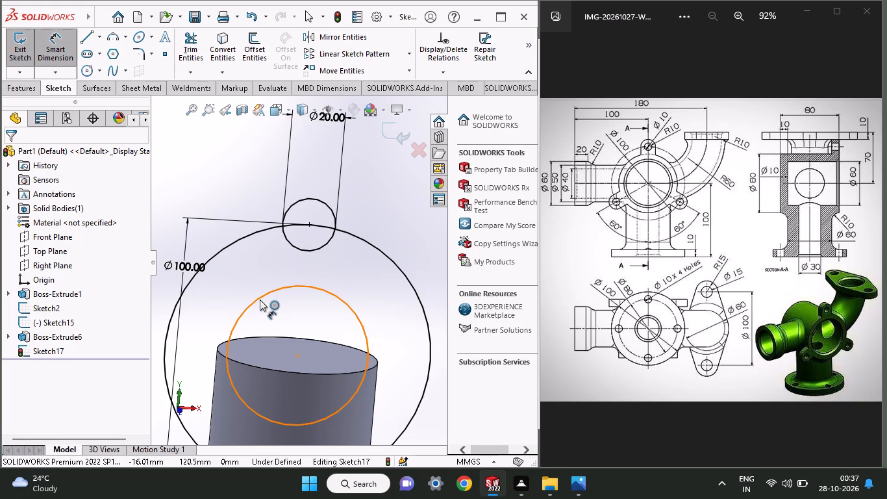
Dimension the diameter of the inner circle concentric with the 100 mm circle.
left_click(260, 300)
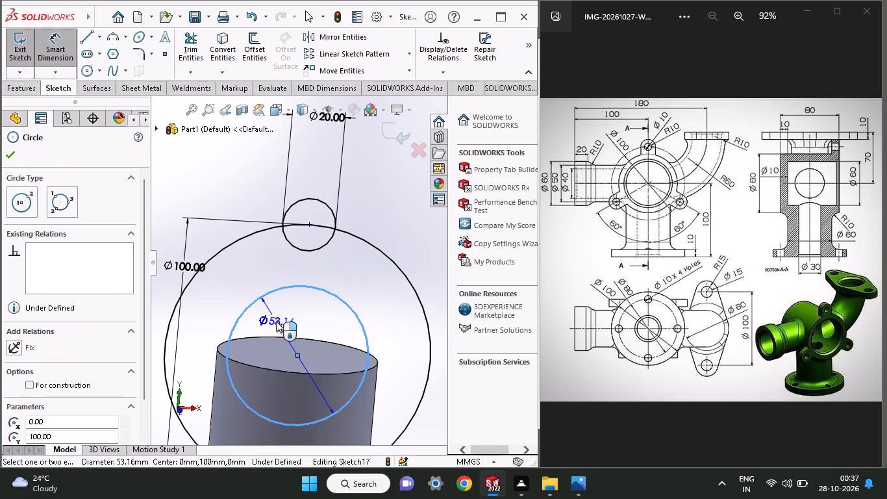
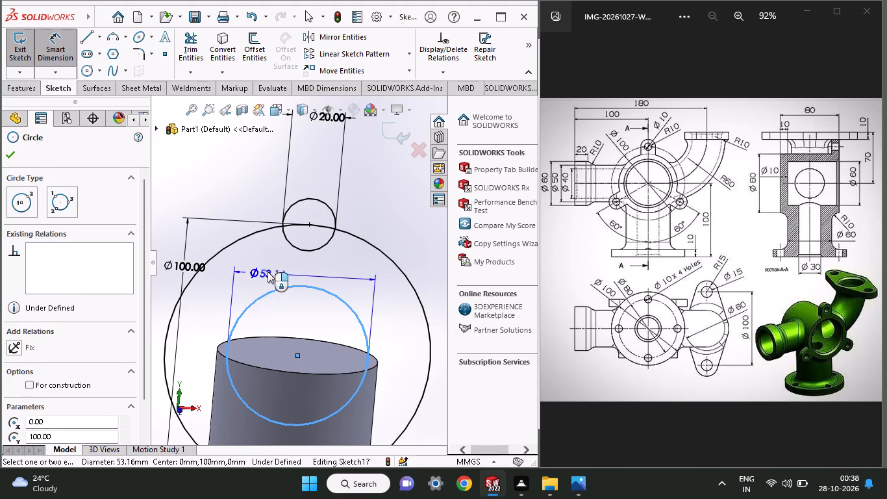
Place the inner concentric circle's diameter dimension just above it, inside the 100 mm circle, opening its value for editing.
left_click(268, 272)
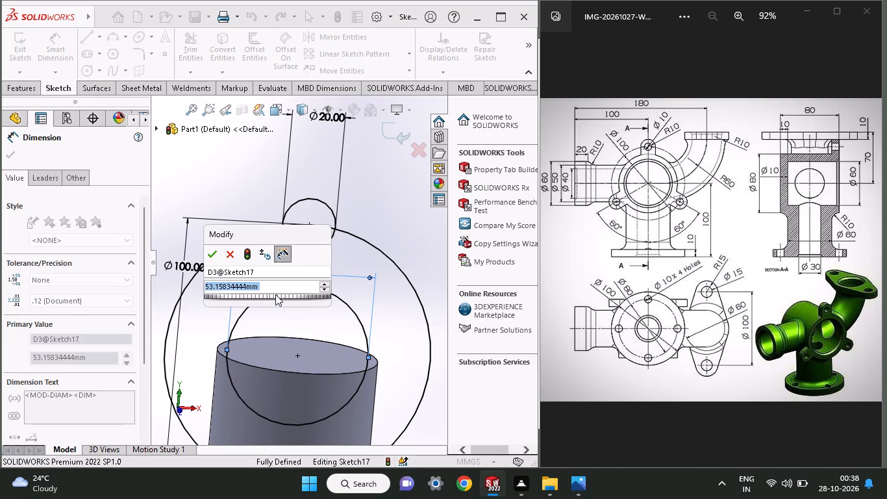
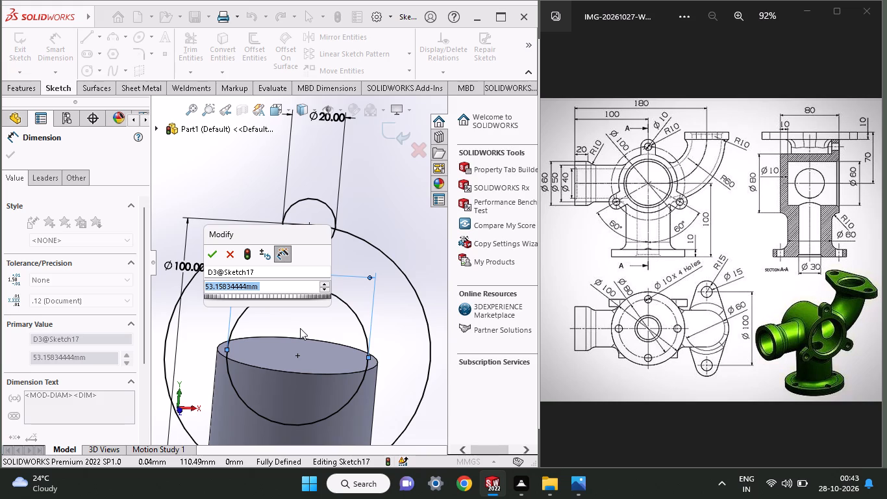
Set the inner concentric circle's diameter to 80 mm.
key("8")
key("0")
key("Return")
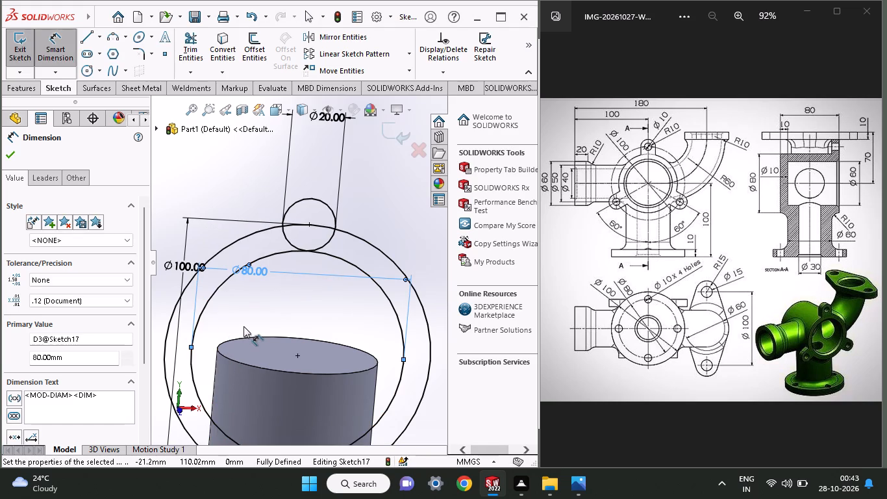
Sketch a vertical line about 17.5 mm long from the 20 mm circle's right quadrant down past the 80 mm circle.
left_click(86, 34)
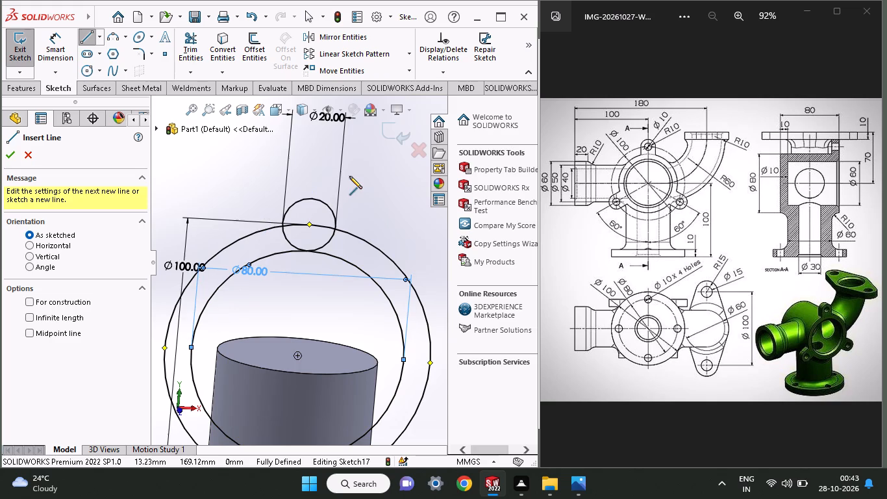
scroll(349, 176, "up", 4, "ctrl")
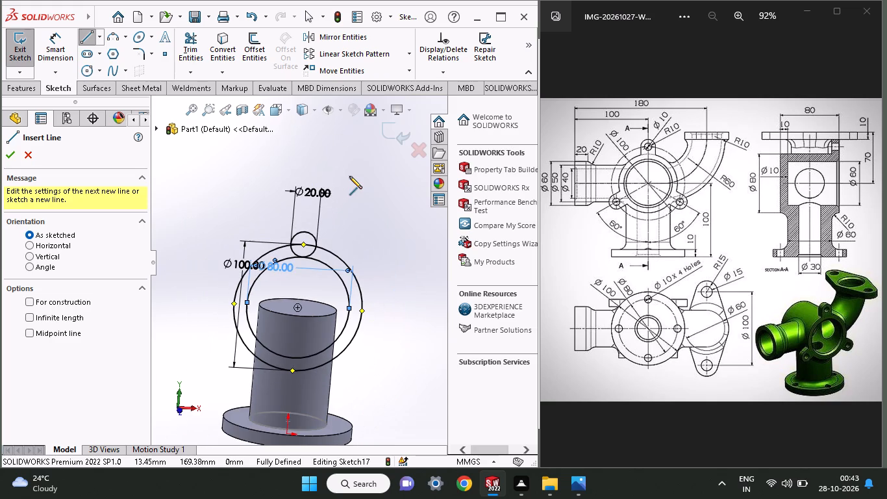
scroll(349, 176, "right", 1)
scroll(281, 255, "down", 6)
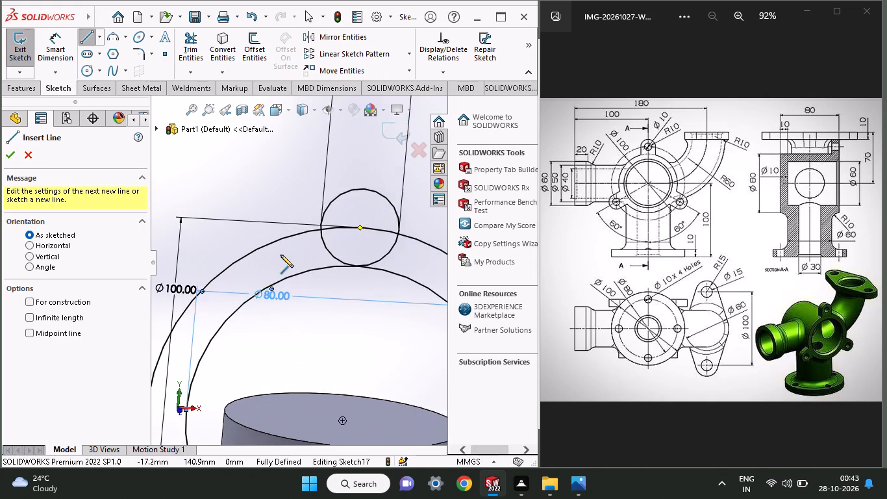
scroll(281, 255, "down", 1)
scroll(377, 237, "down", 3)
scroll(377, 237, "up", 2, "ctrl")
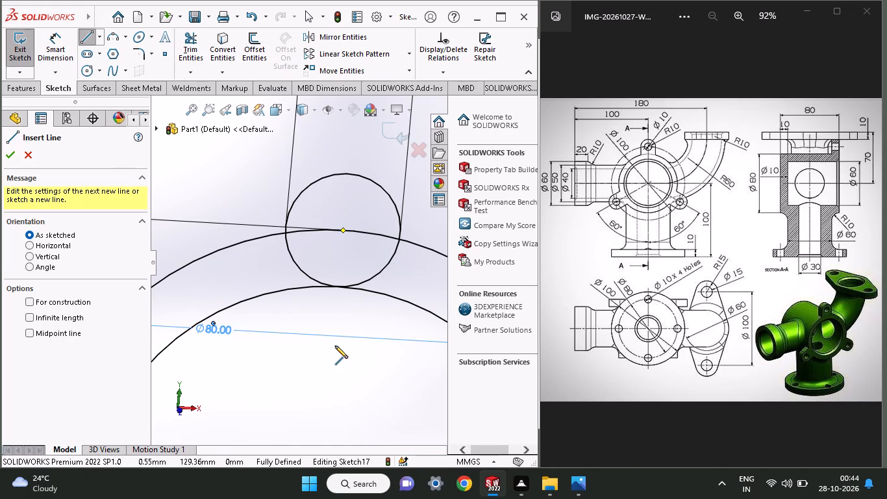
left_click(401, 233)
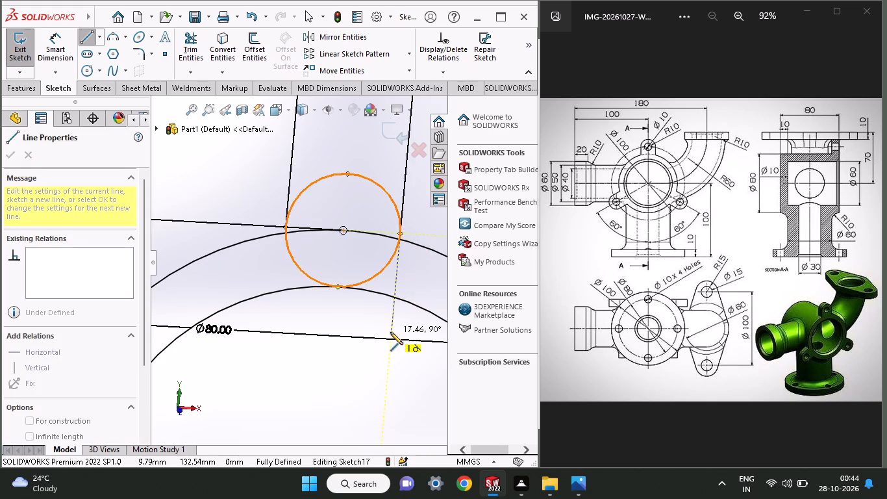
left_click(390, 332)
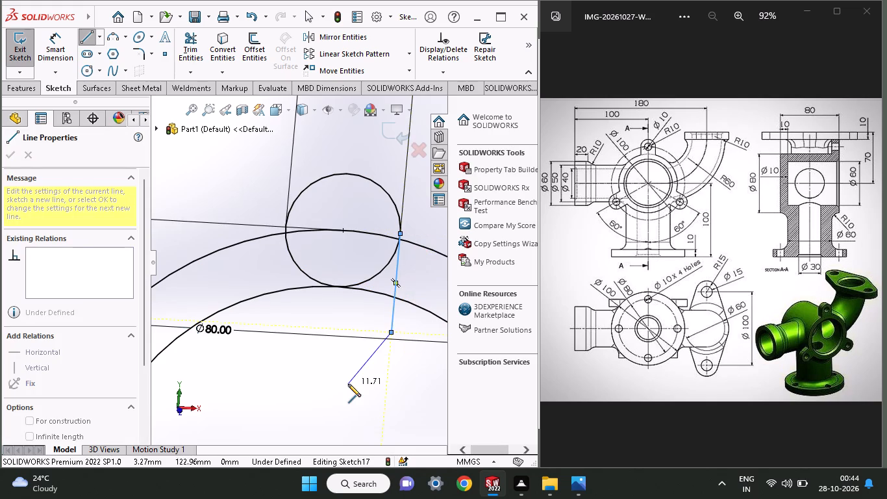
right_click(348, 384)
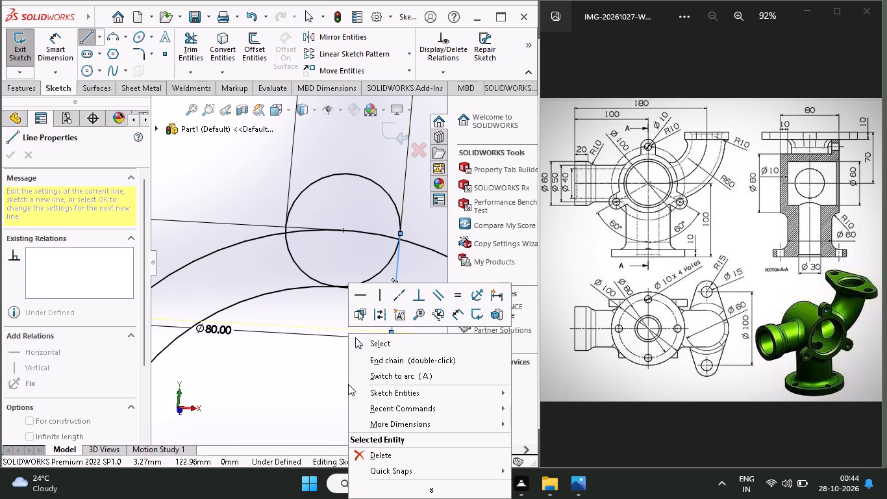
left_click(369, 346)
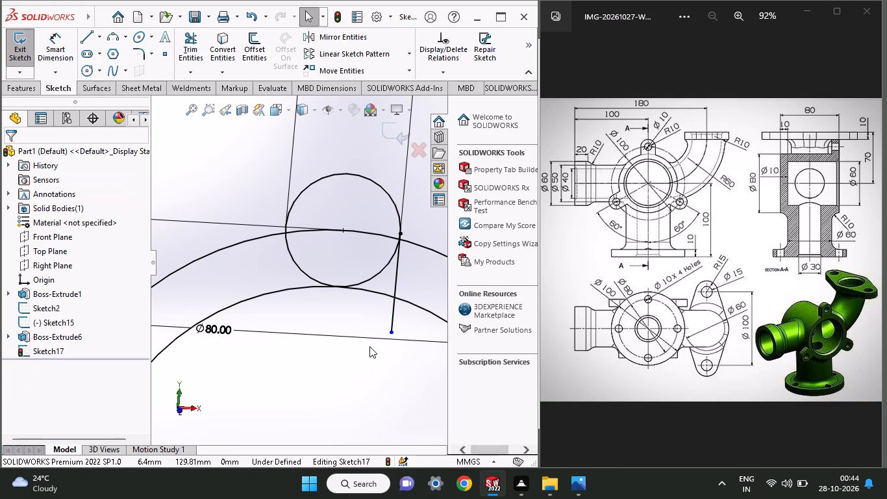
Sketch a vertical line about 14.7 mm long from the 20 mm circle's left quadrant down past the 80 mm circle.
left_click(86, 35)
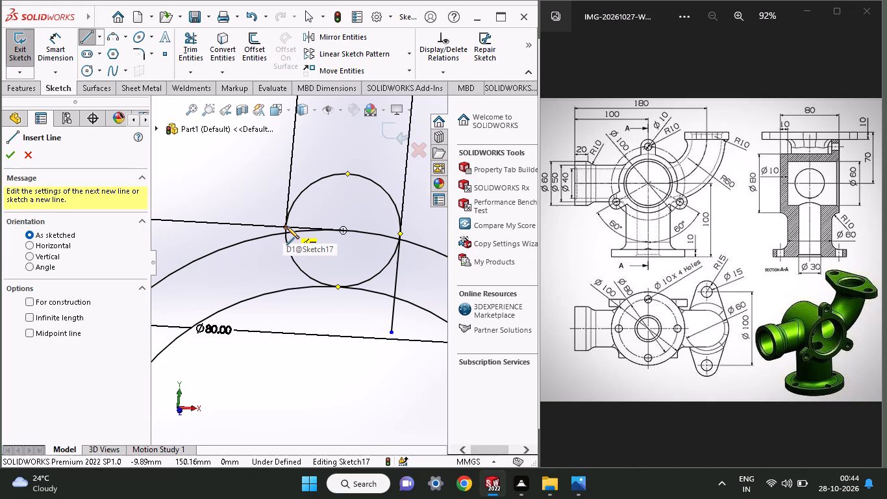
left_click(284, 226)
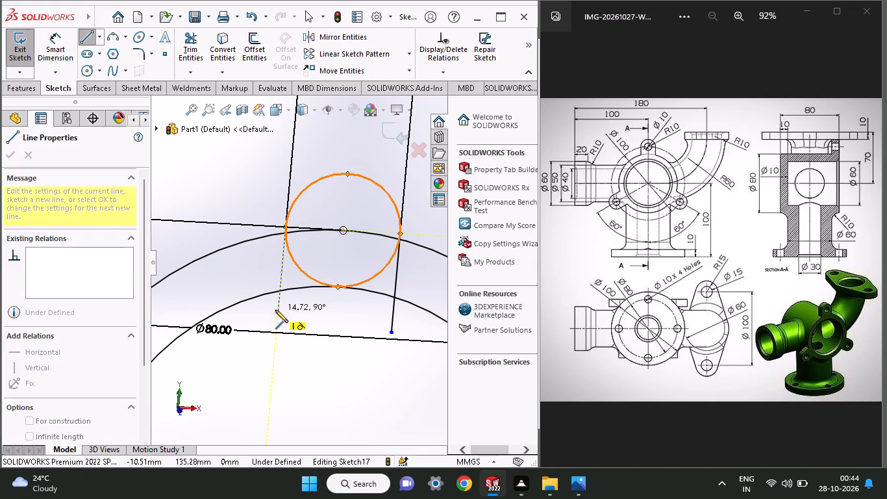
left_click(276, 310)
right_click(274, 381)
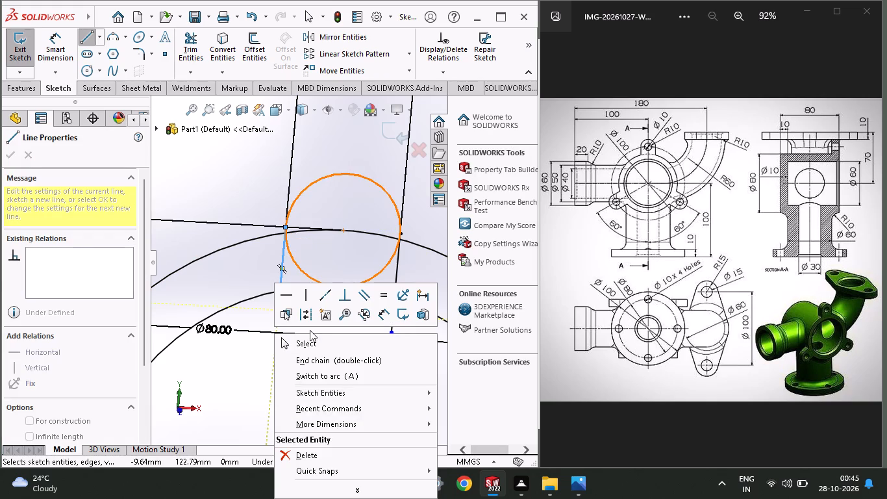
left_click(310, 339)
Trim away the 20 mm circle's lower half and the 100 mm circle's arc between the two vertical lines.
left_click(195, 53)
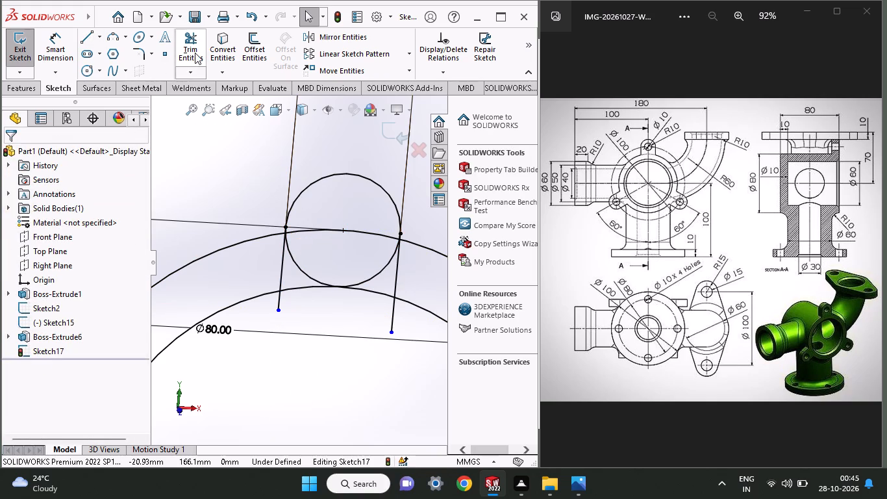
left_click_drag(301, 250, 295, 268)
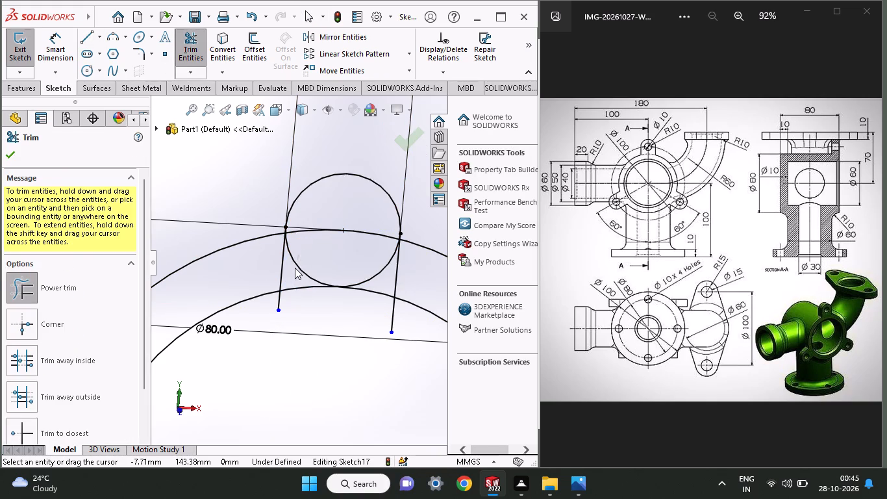
left_click_drag(295, 268, 295, 270)
left_click_drag(360, 263, 360, 274)
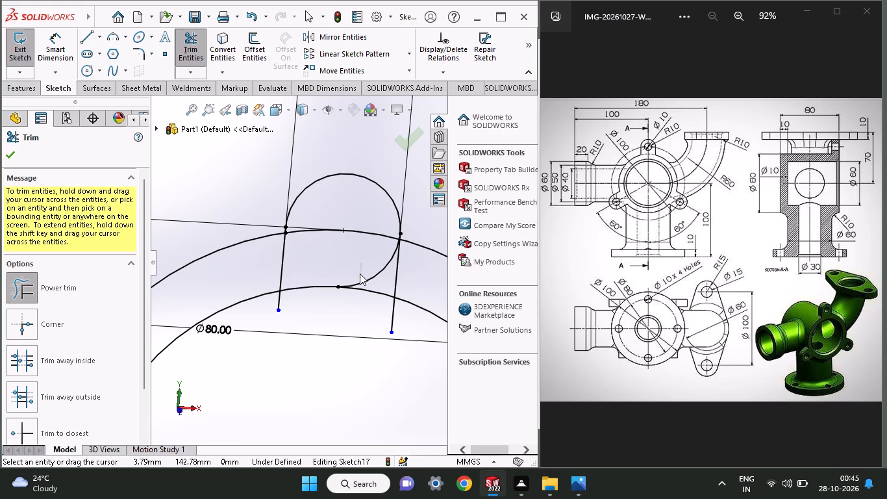
left_click_drag(360, 274, 371, 272)
left_click_drag(355, 208, 356, 244)
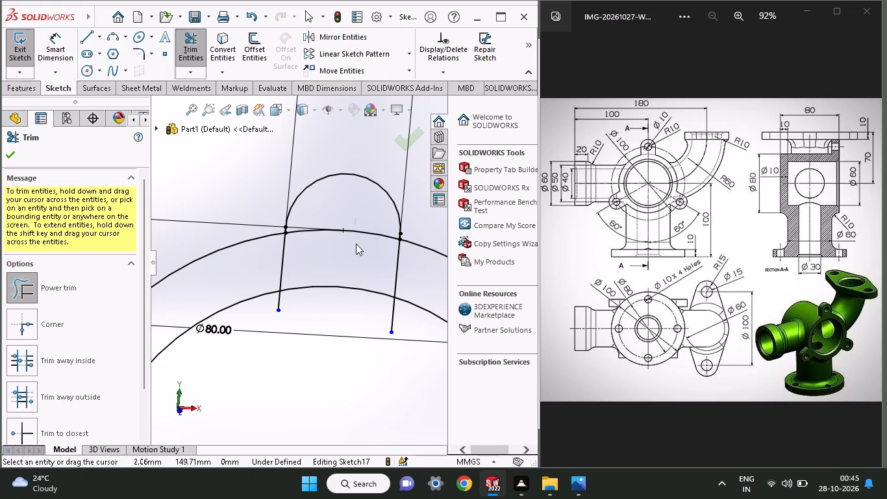
left_click_drag(356, 244, 358, 257)
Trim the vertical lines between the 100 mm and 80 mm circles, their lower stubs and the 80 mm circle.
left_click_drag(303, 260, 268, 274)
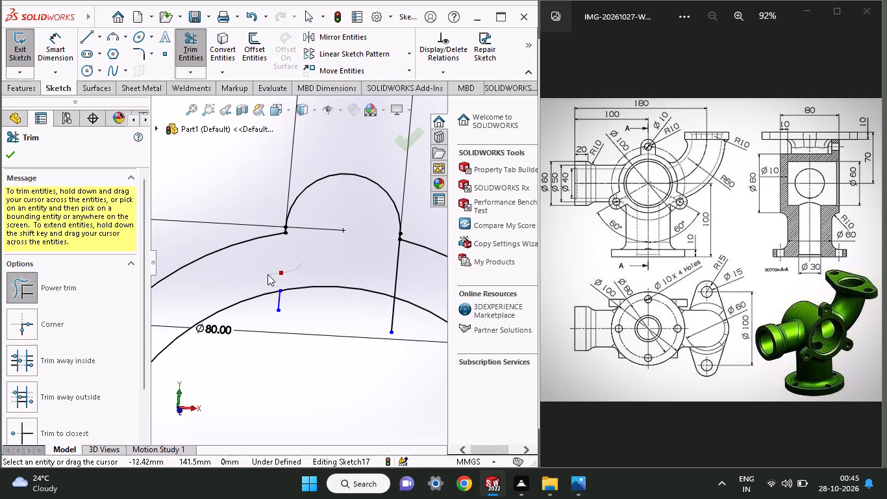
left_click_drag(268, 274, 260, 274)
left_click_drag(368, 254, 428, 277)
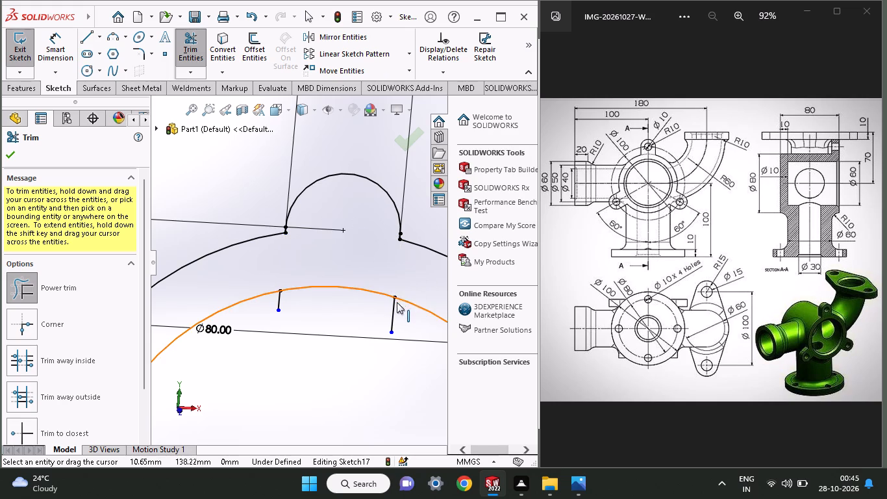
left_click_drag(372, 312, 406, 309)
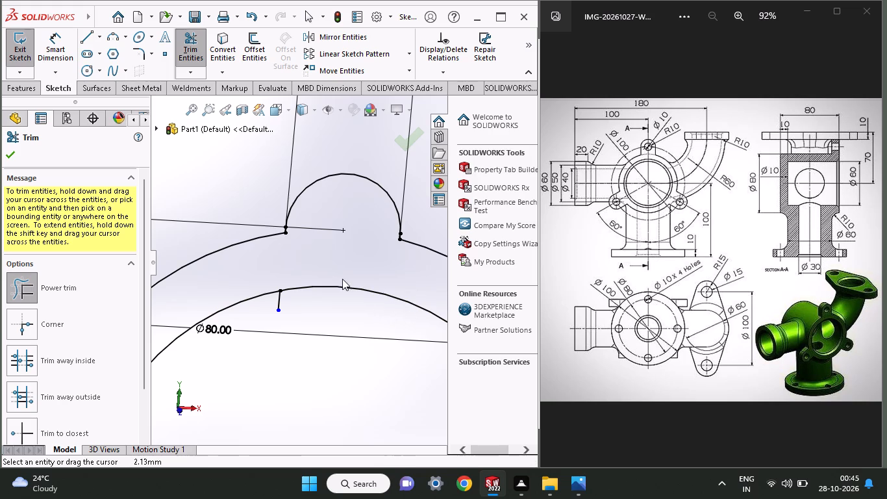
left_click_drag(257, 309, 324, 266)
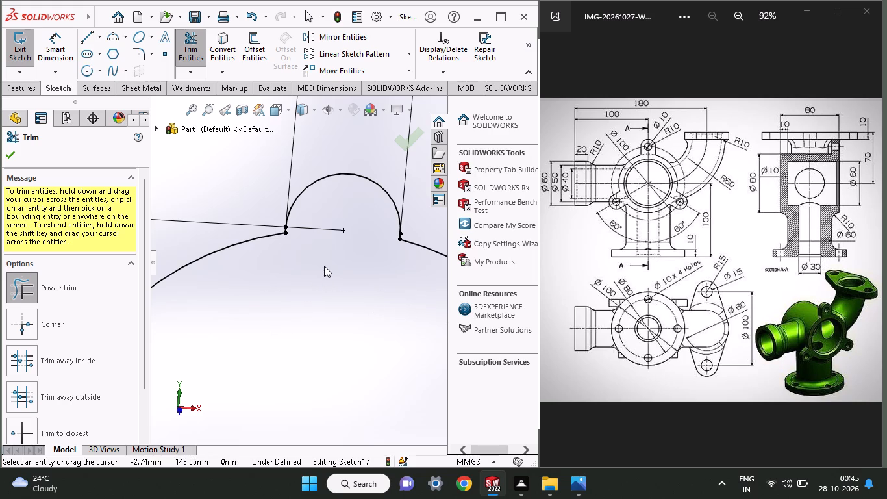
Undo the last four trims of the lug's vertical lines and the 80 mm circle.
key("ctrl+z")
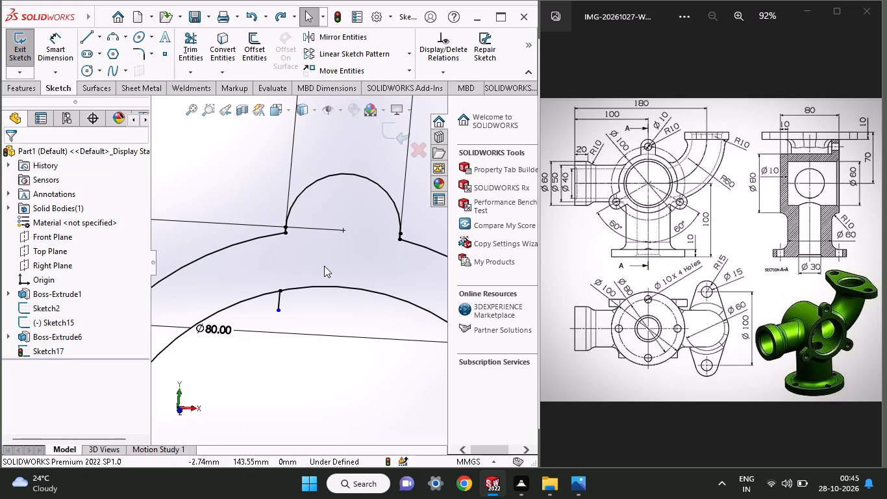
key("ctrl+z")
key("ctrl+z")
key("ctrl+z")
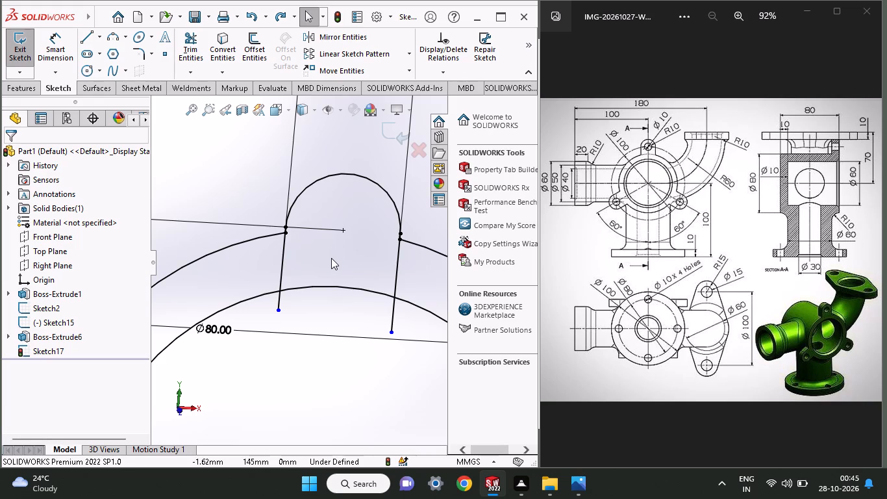
Trim both vertical lines' stubs below the 80 mm circle and the parts of both large circles outside the lug, leaving a closed lug outline.
left_click(203, 50)
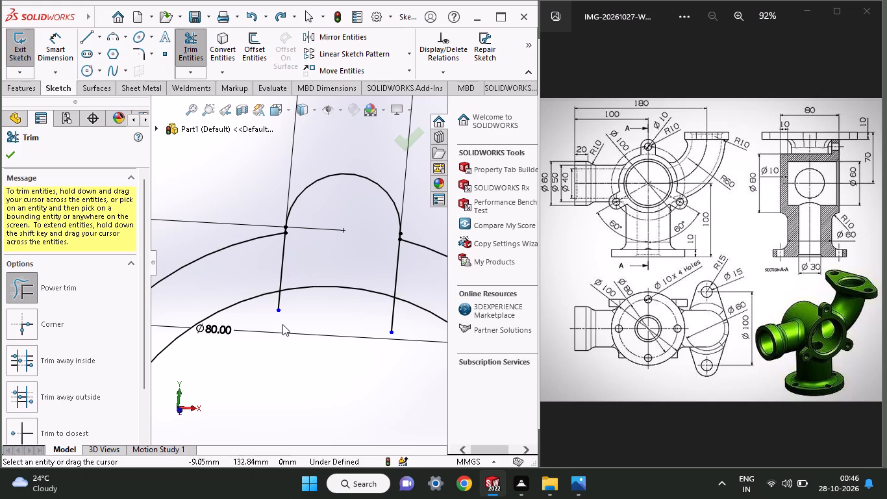
left_click_drag(264, 317, 293, 300)
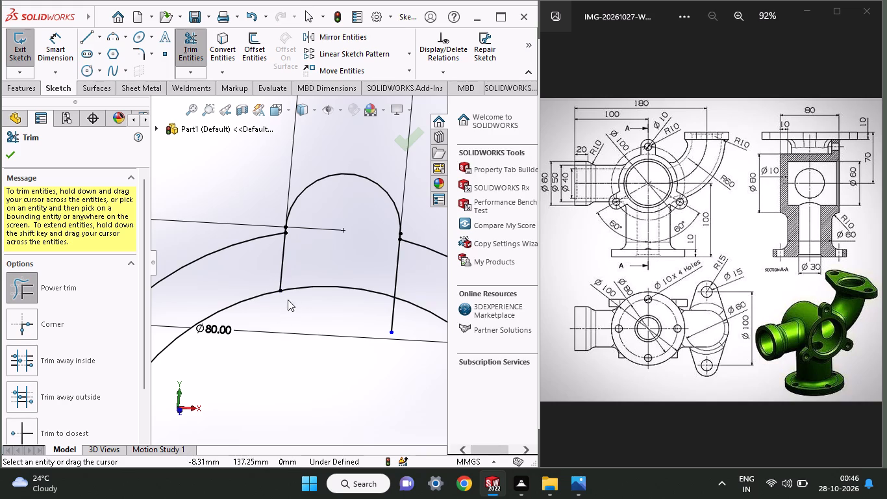
left_click_drag(234, 187, 245, 301)
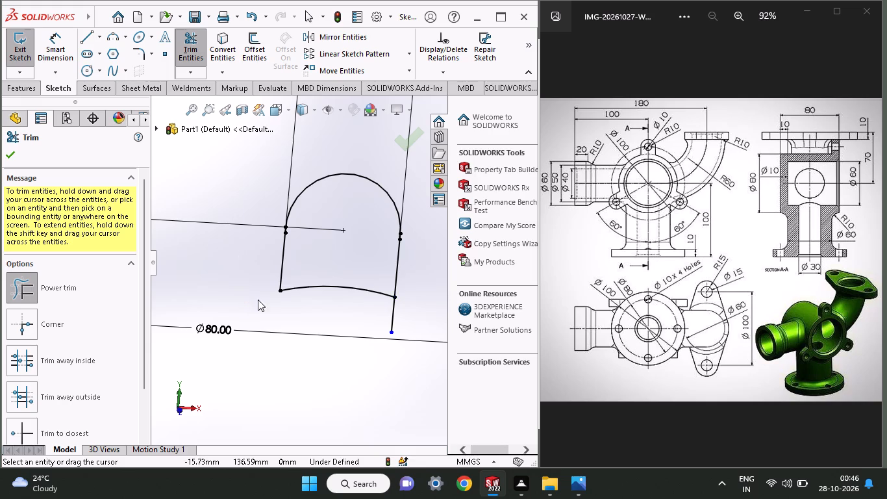
left_click_drag(414, 309, 381, 316)
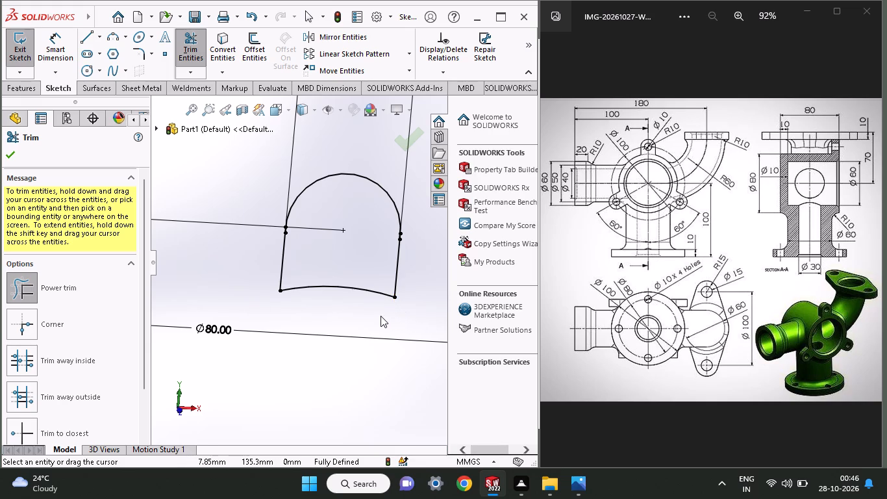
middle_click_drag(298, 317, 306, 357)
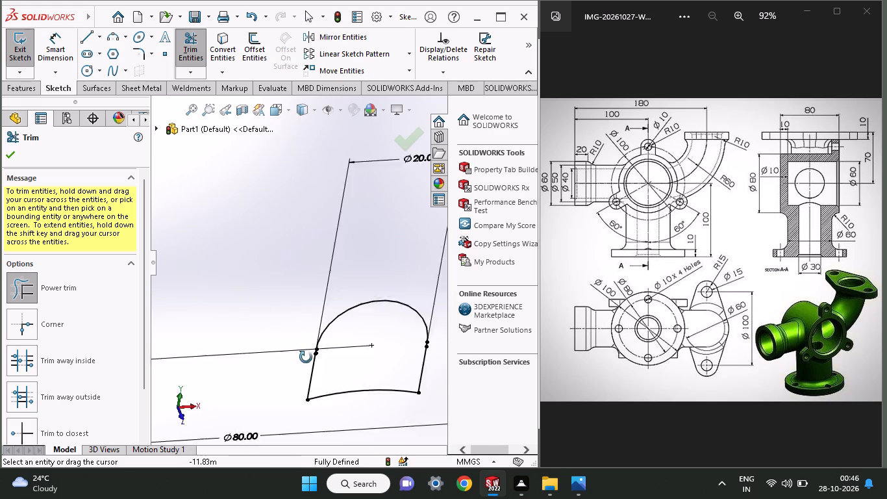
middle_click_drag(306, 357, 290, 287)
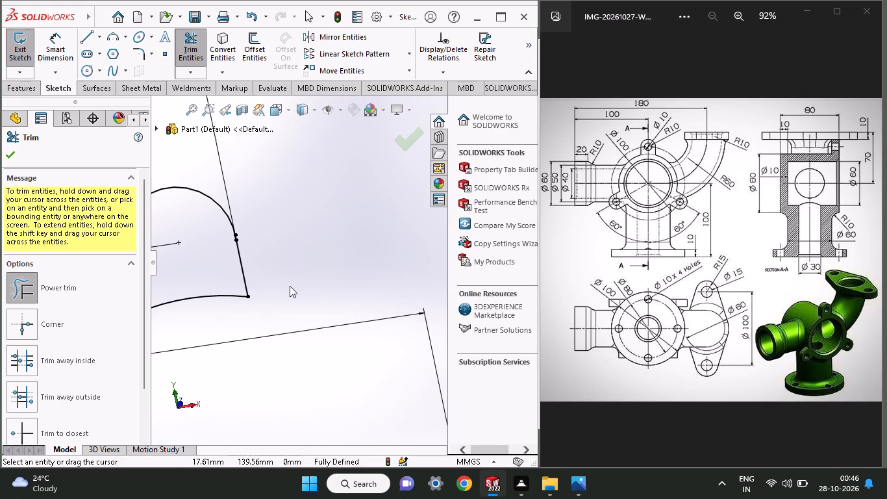
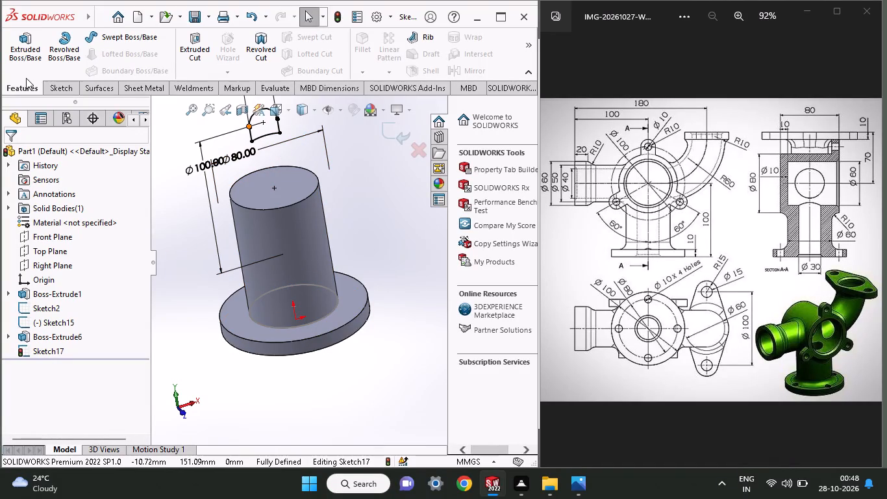
Delete the whole lug profile, with its arcs, lines and dimensions, from the current sketch.
left_click_drag(16, 39, 16, 48)
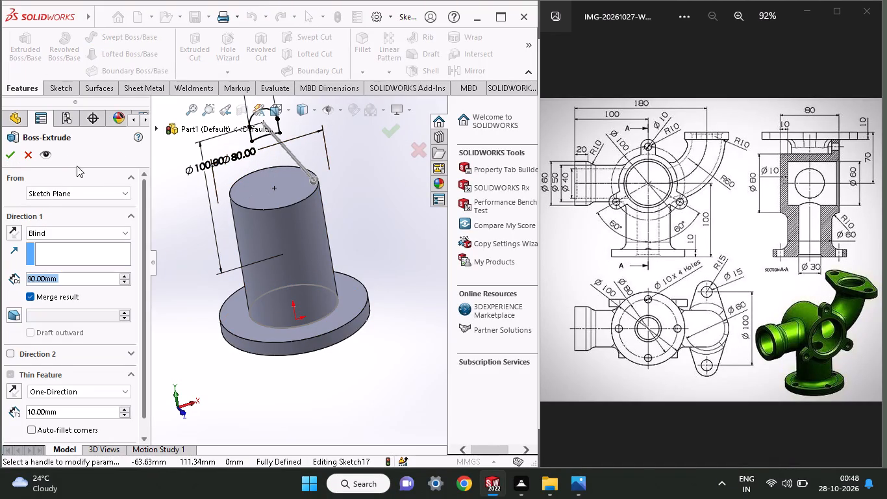
left_click(34, 151)
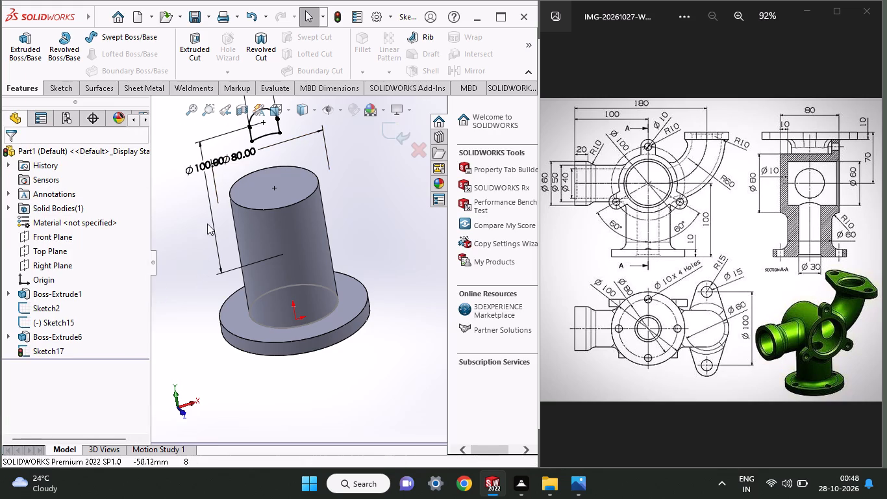
middle_click_drag(255, 287, 271, 428)
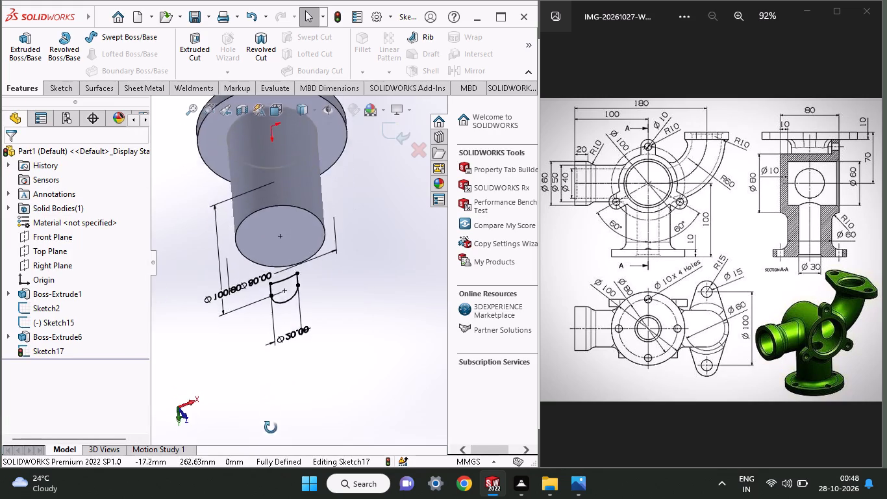
middle_click_drag(271, 428, 268, 472)
left_click_drag(334, 371, 205, 261)
right_click(225, 350)
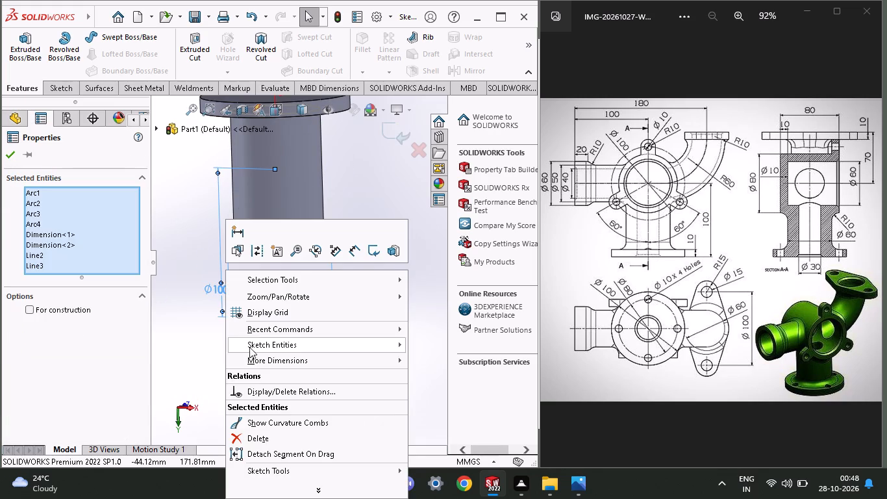
left_click(256, 432)
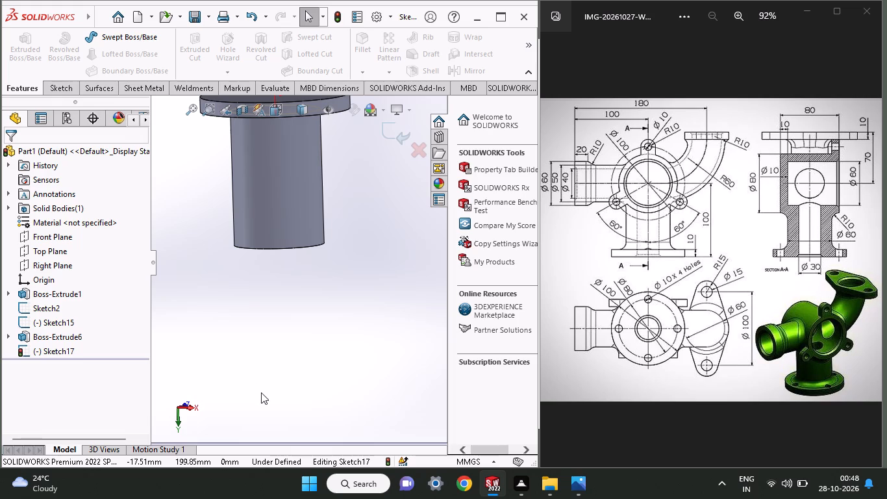
Leave the emptied lug sketch and open a new sketch on the Front Plane.
middle_click_drag(261, 392, 231, 190)
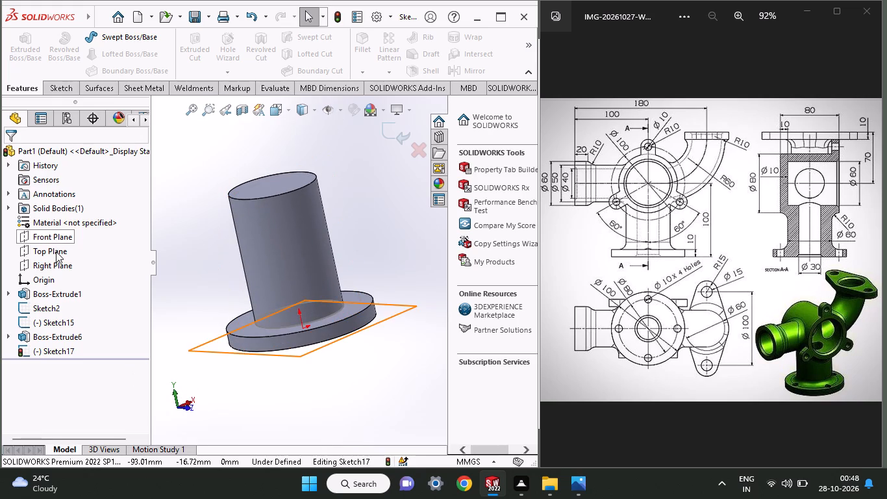
left_click(60, 234)
middle_click_drag(384, 384, 360, 406)
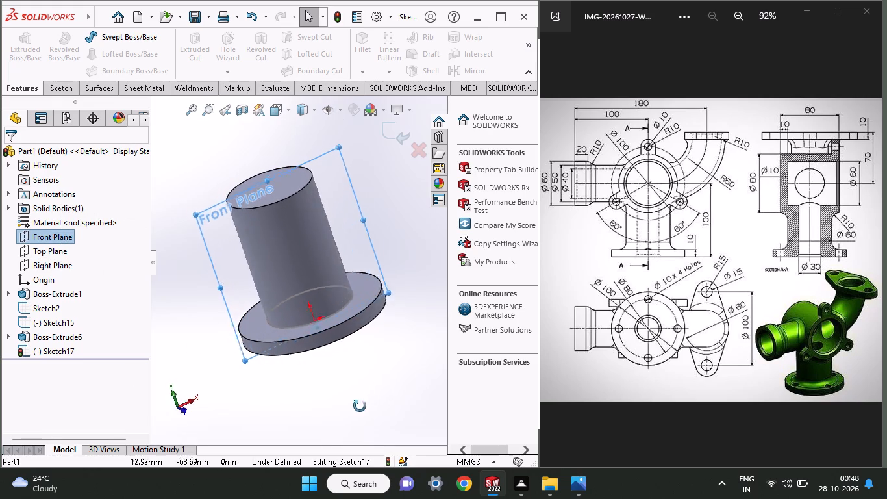
middle_click_drag(360, 406, 366, 368)
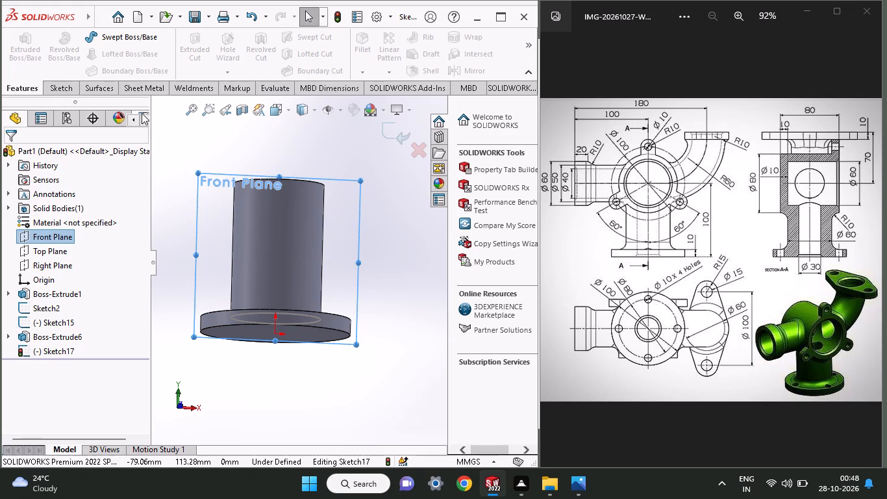
middle_click_drag(199, 159, 199, 170)
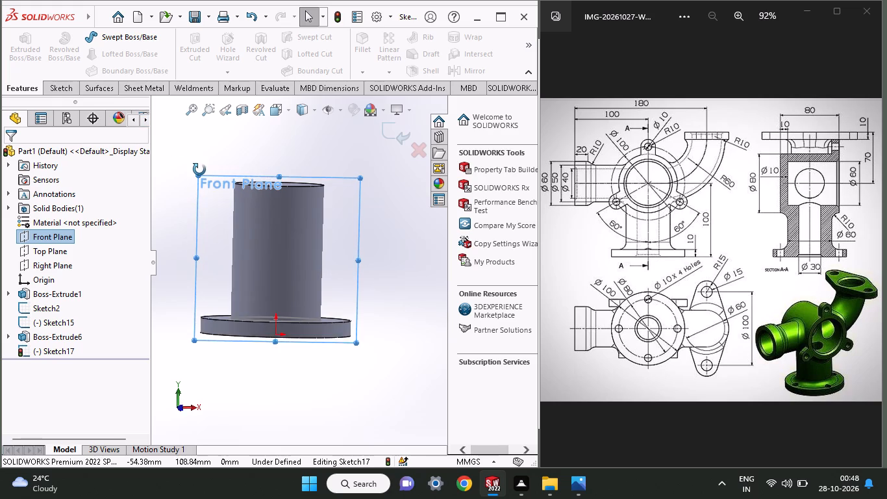
middle_click_drag(199, 170, 195, 199)
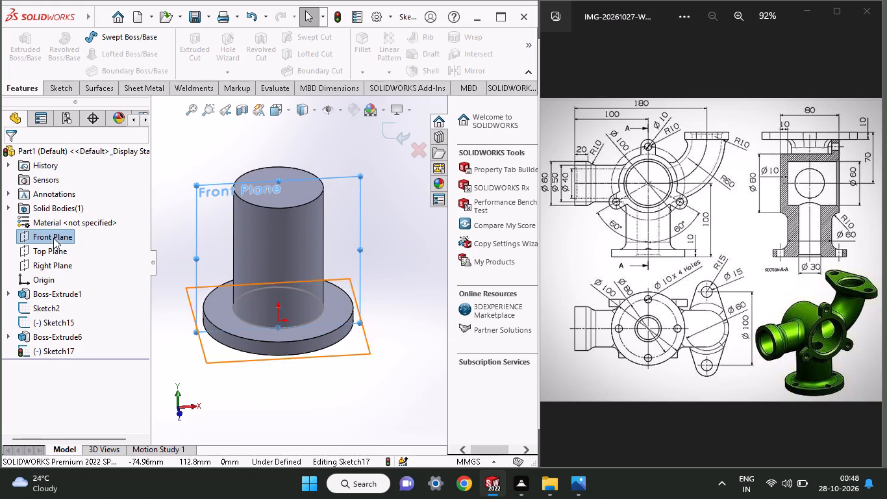
left_click(214, 212)
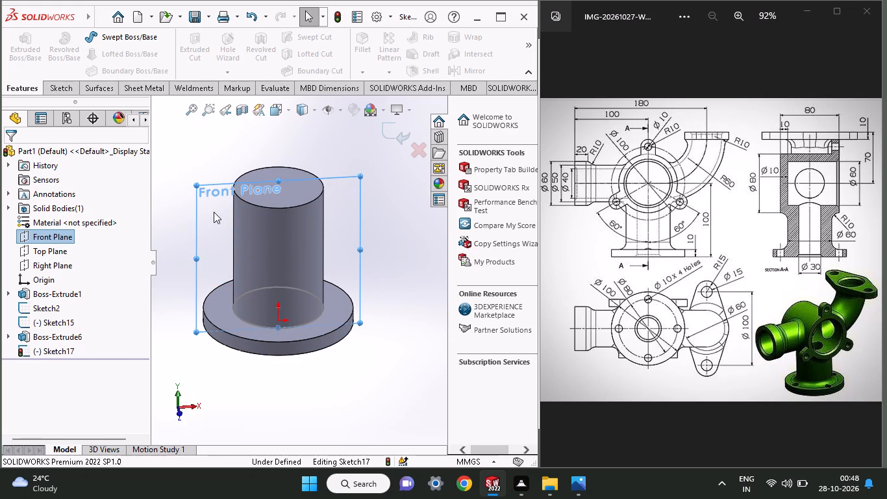
left_click(60, 242)
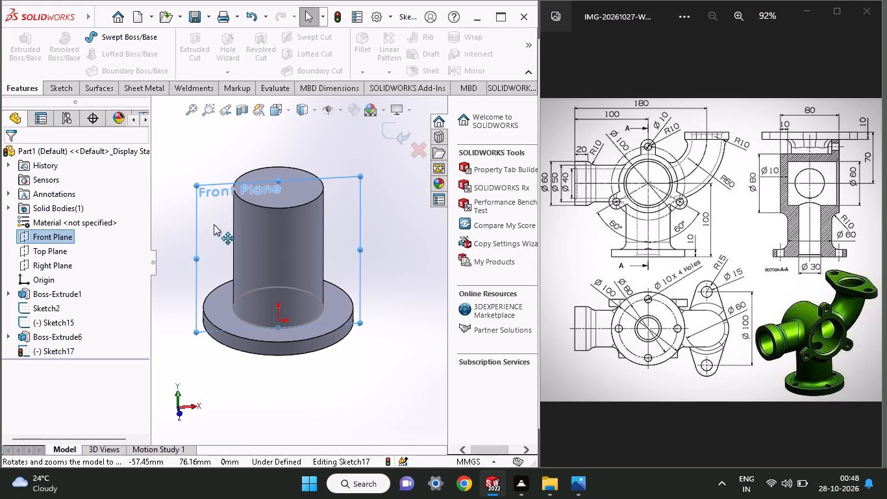
left_click(221, 231)
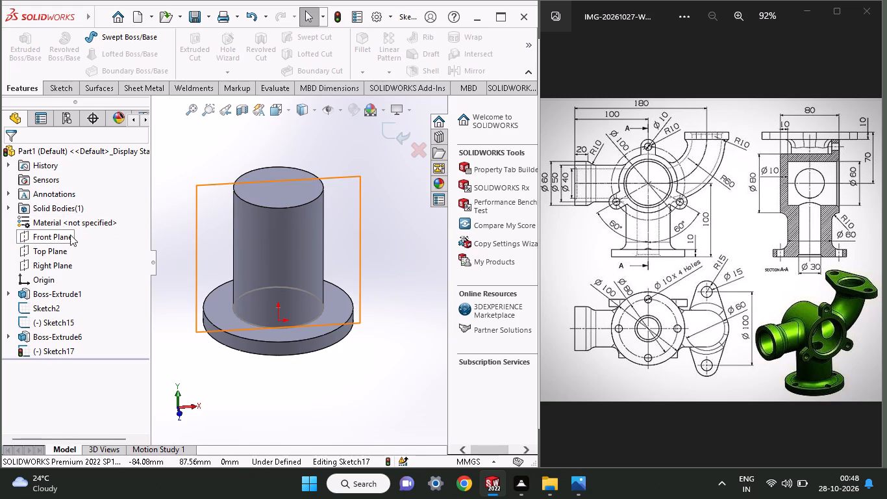
left_click(70, 235)
left_click(81, 217)
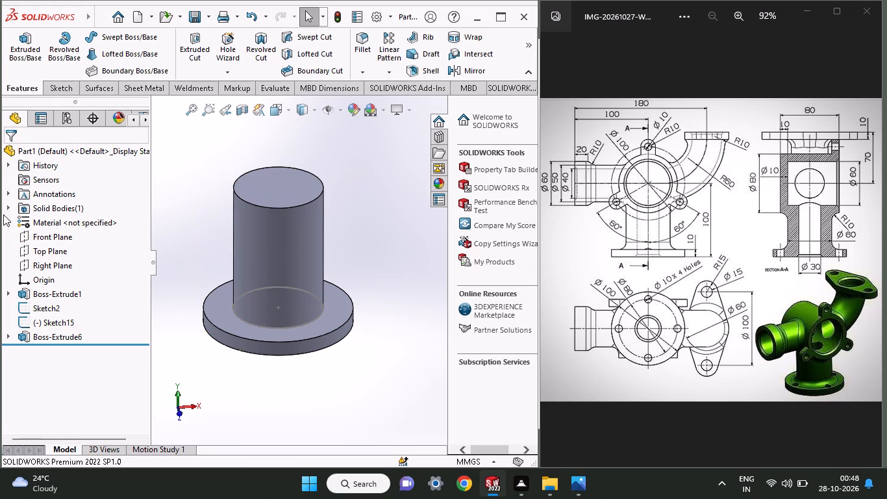
left_click(35, 231)
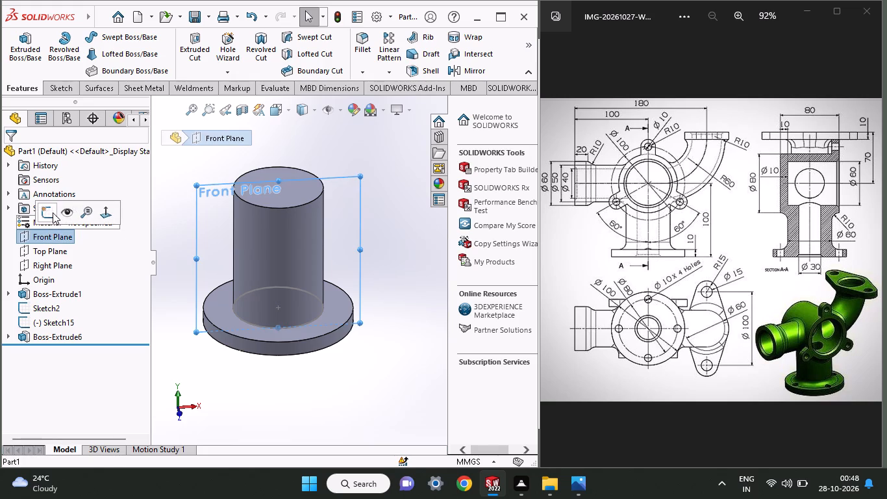
left_click(53, 212)
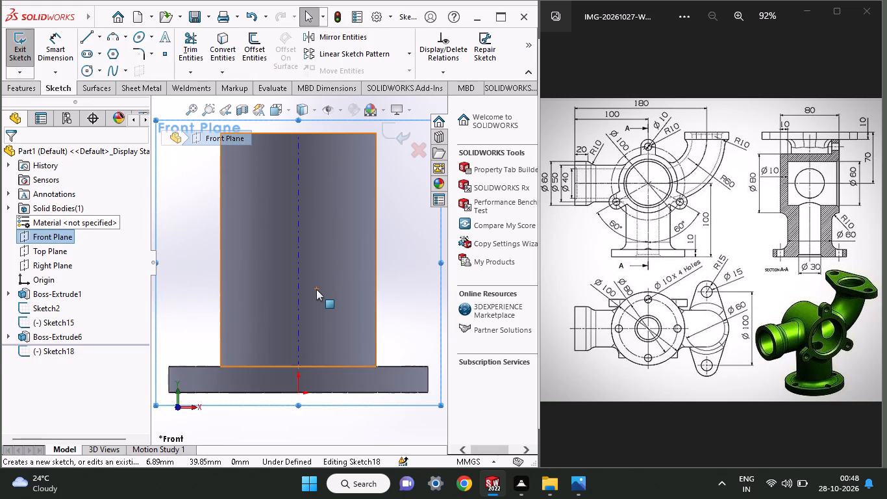
Sketch a circle centred on the midpoint of the vertical cylinder's top edge, 100 mm above the origin.
scroll(316, 289, "up", 4, "ctrl")
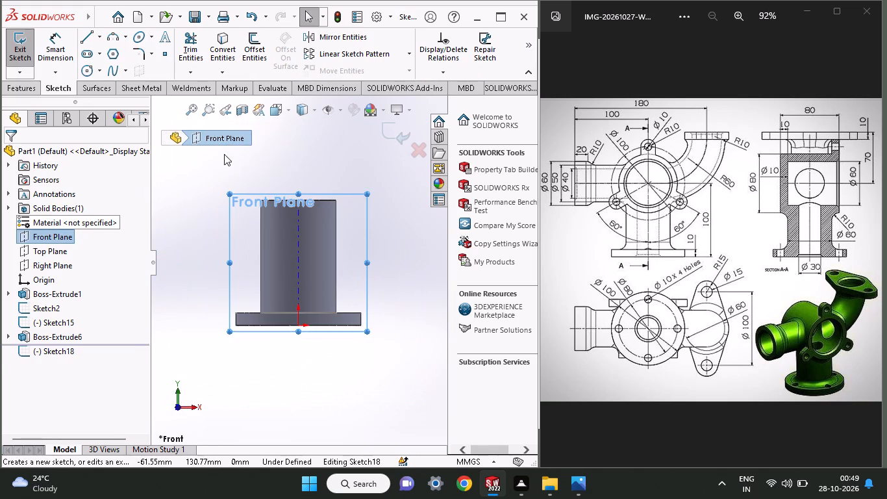
left_click(81, 68)
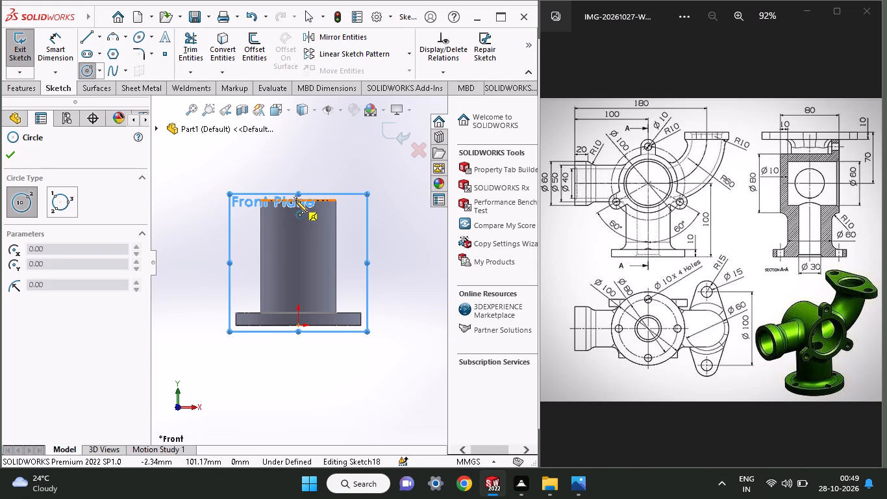
left_click(295, 201)
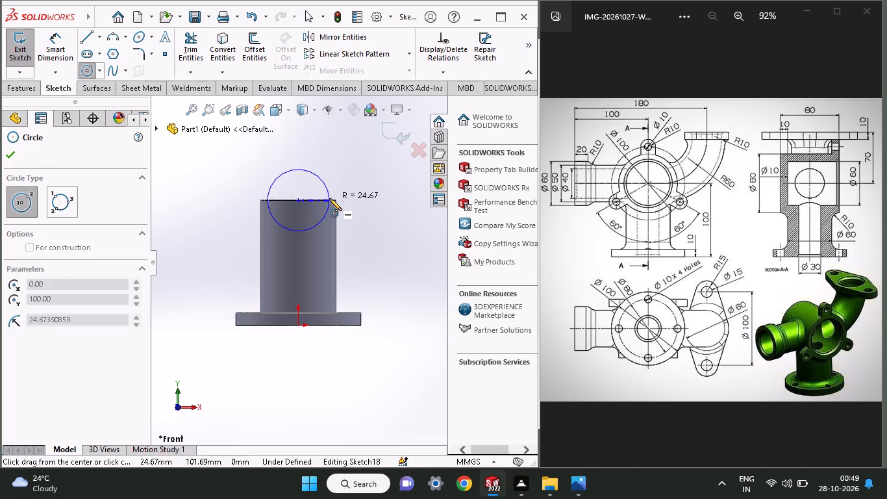
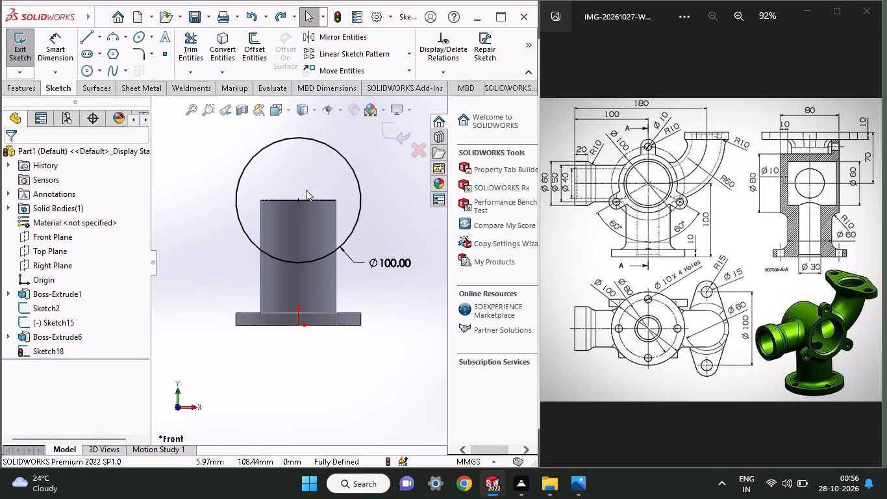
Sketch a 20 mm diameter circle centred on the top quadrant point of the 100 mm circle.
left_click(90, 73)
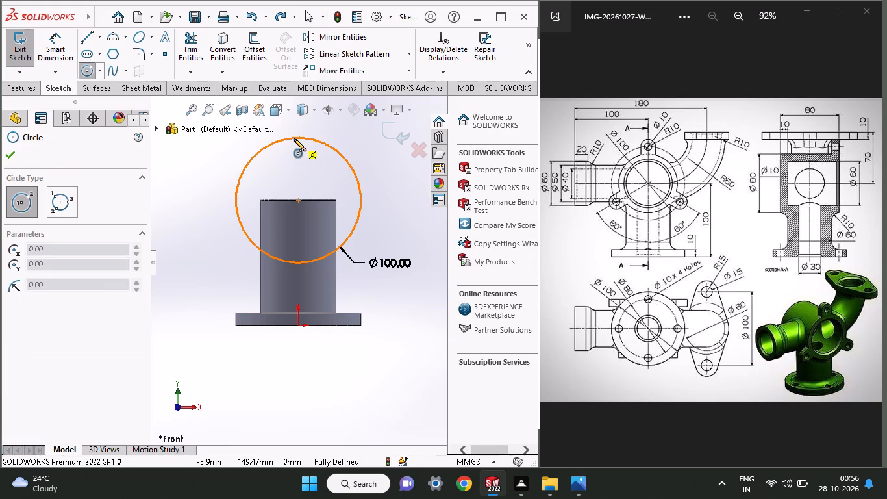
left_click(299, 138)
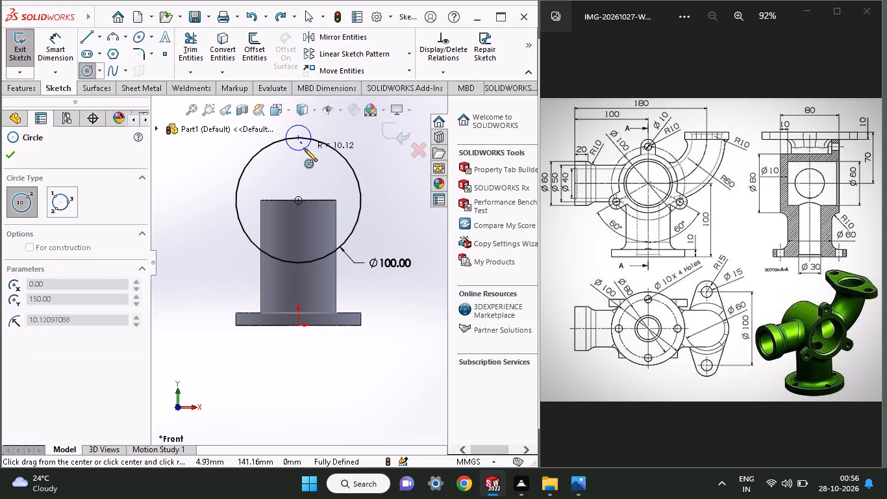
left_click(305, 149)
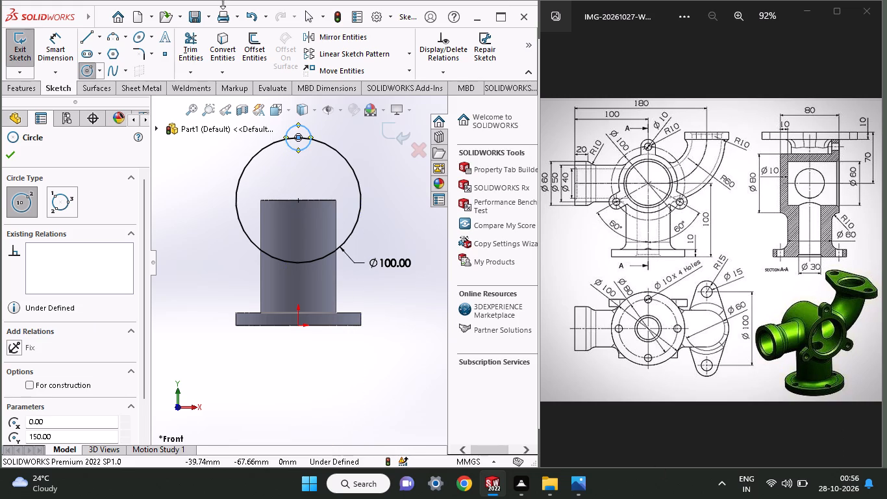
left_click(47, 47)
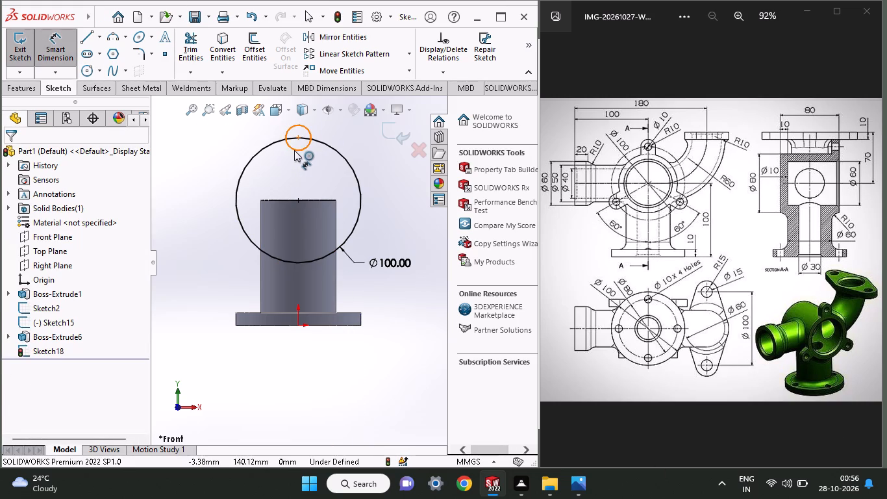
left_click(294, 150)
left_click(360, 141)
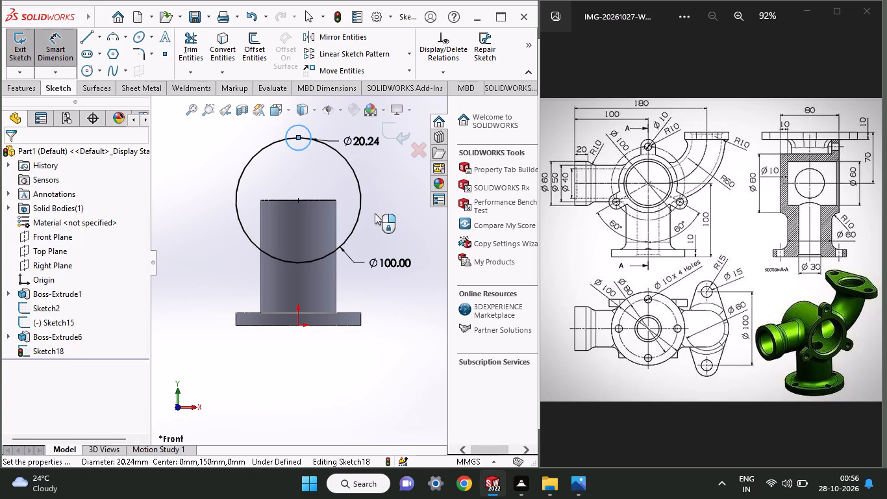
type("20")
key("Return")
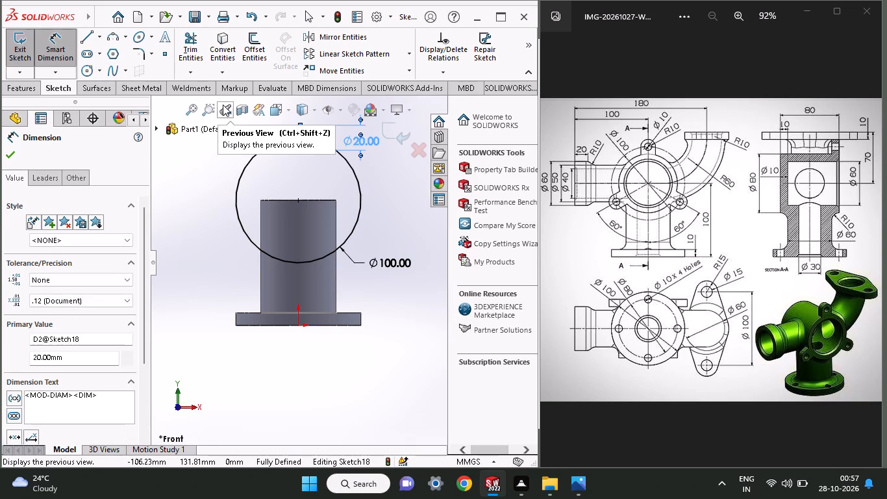
Sketch an 80 mm diameter circle concentric with the 100 mm circle, centred on the cylinder's top edge midpoint.
left_click(82, 66)
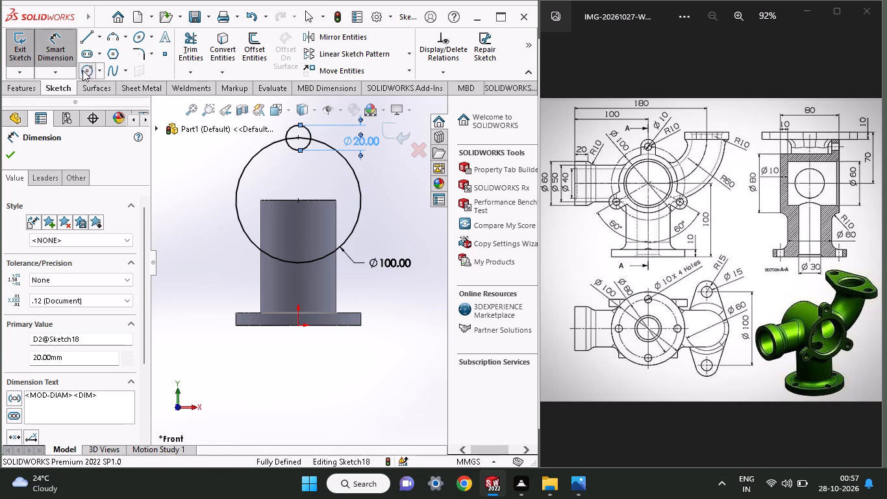
left_click(300, 199)
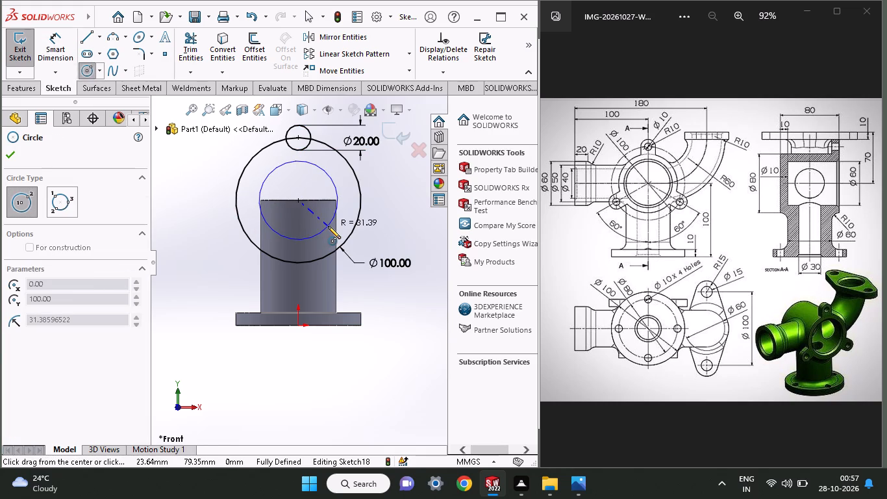
left_click(328, 226)
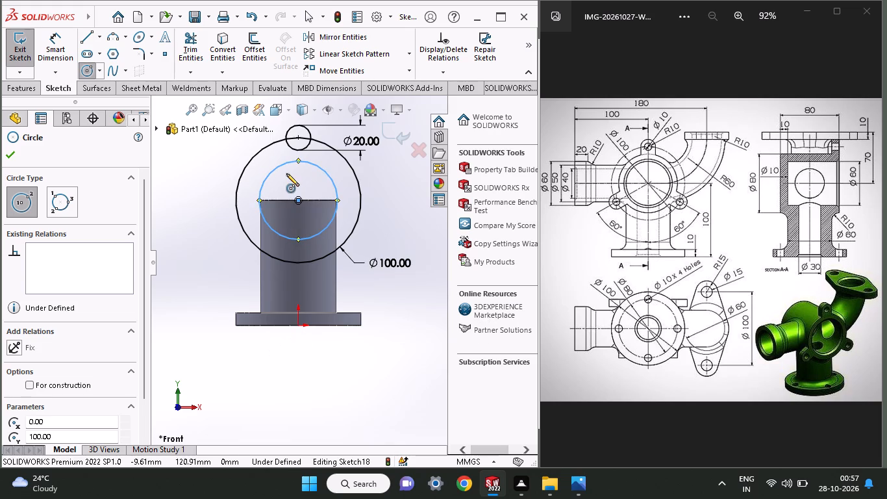
left_click(57, 34)
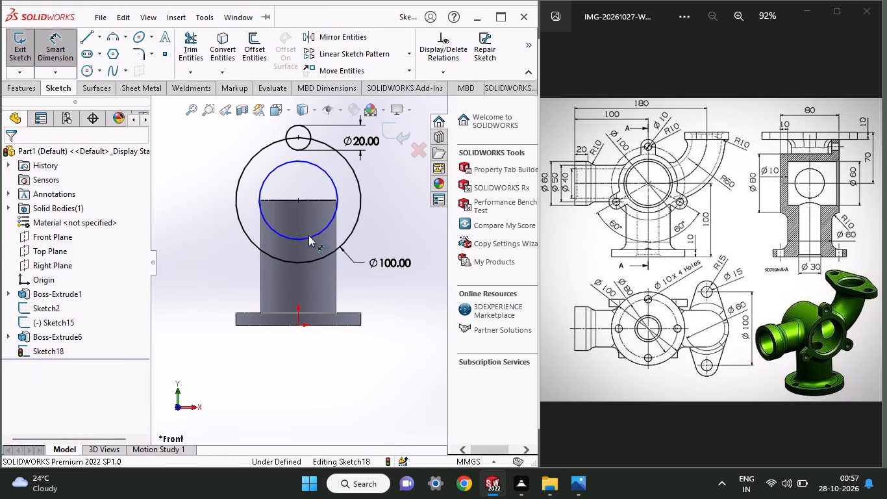
left_click(308, 238)
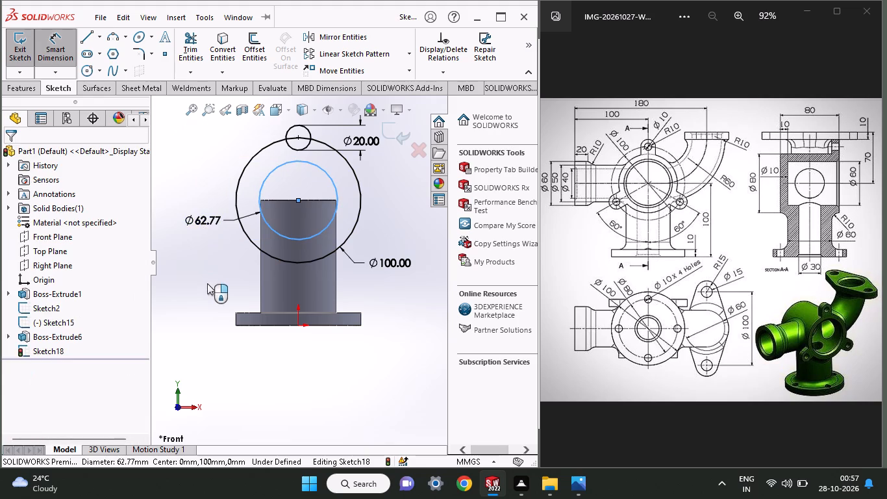
type("80")
key("Return")
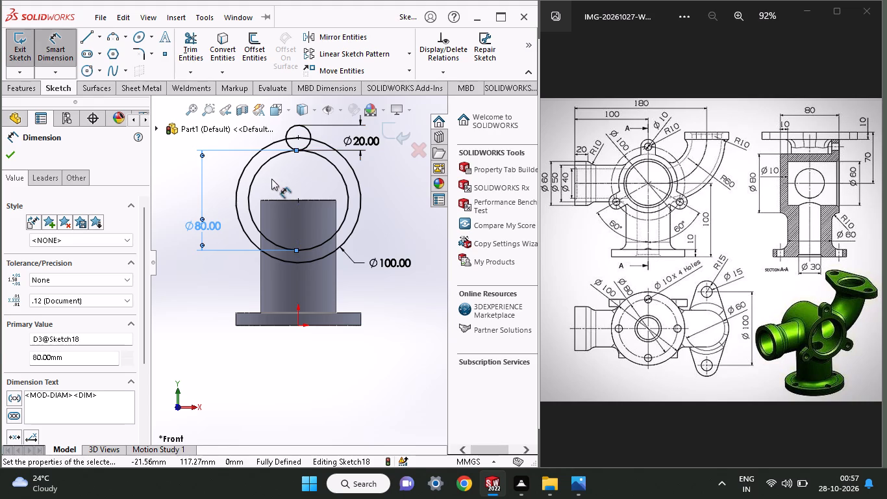
Power-trim away the 20 mm and 100 mm circles, keeping only the 80 mm circle in the sketch.
left_click(193, 47)
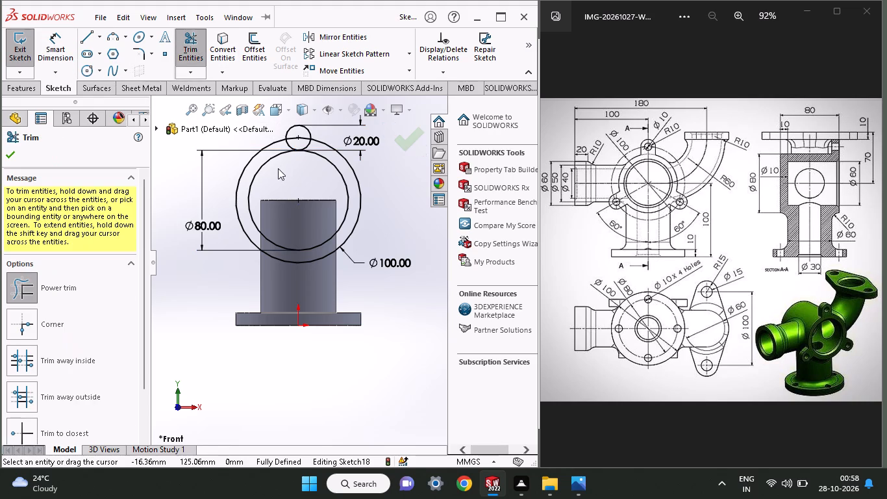
left_click_drag(276, 147, 319, 138)
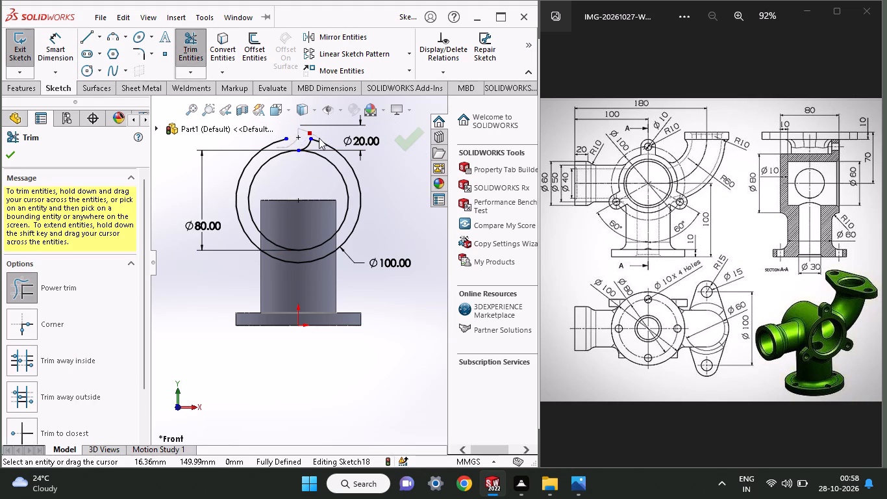
left_click_drag(319, 138, 338, 140)
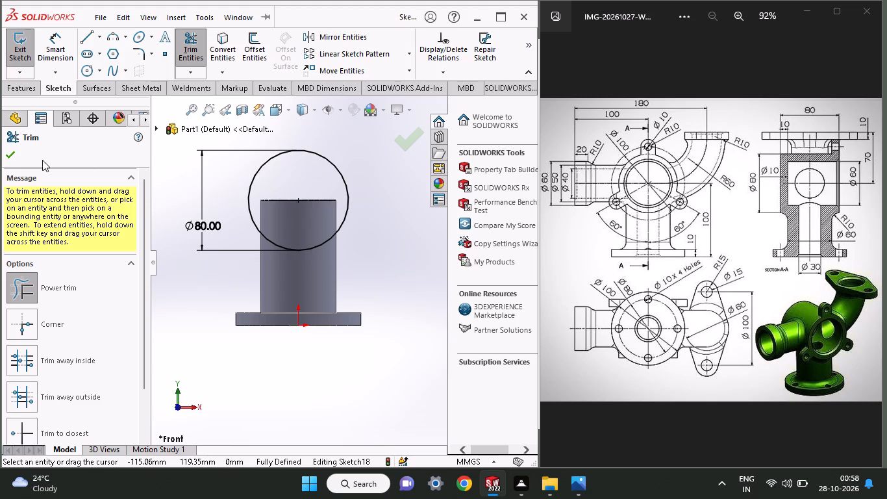
left_click(14, 155)
Extrude the 80 mm circle as a merged boss, Mid Plane, with a depth of 80 mm.
left_click(17, 92)
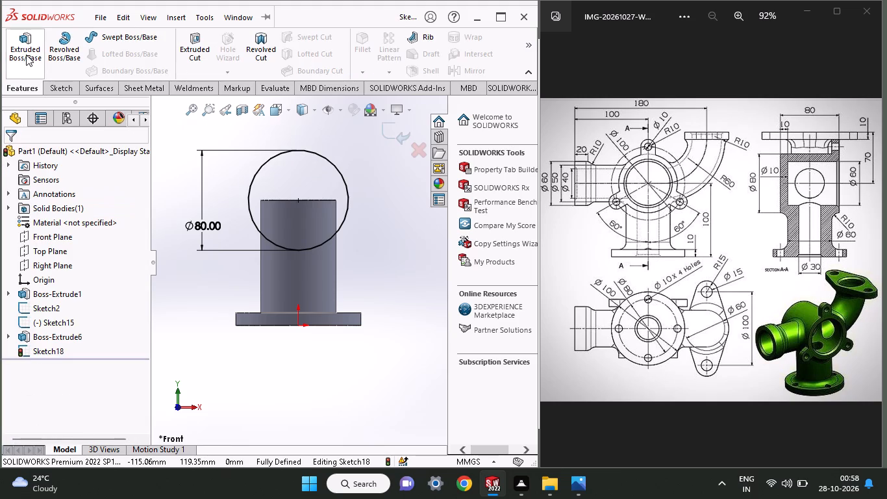
left_click(26, 51)
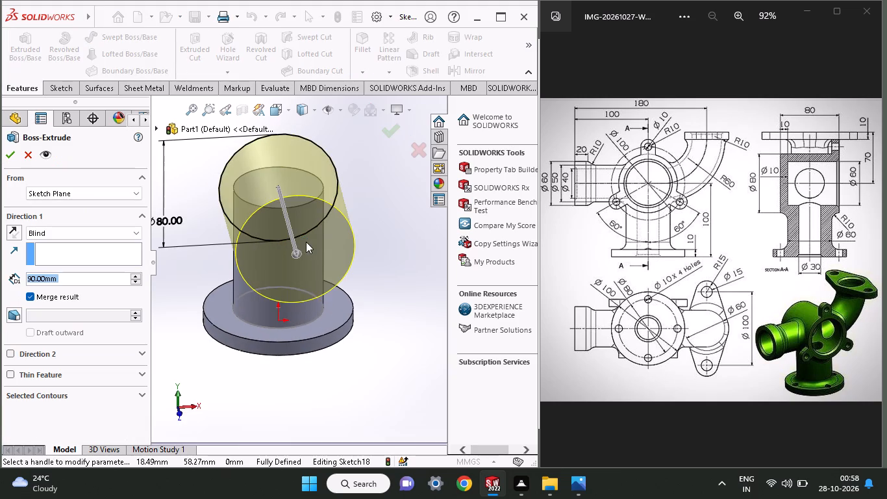
left_click(0, 228)
left_click(8, 234)
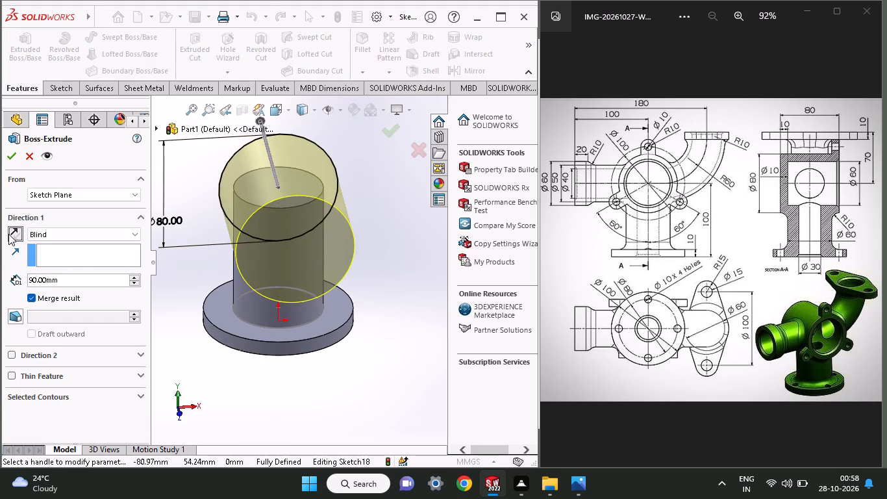
left_click(60, 238)
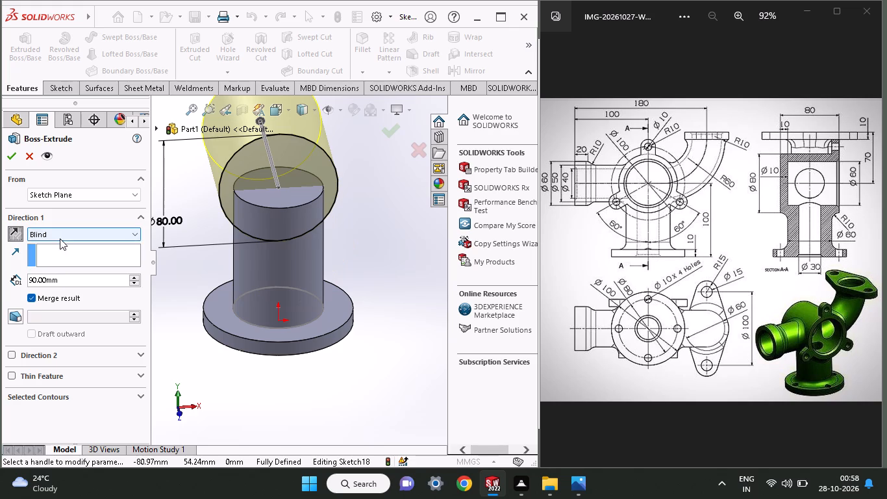
left_click(67, 296)
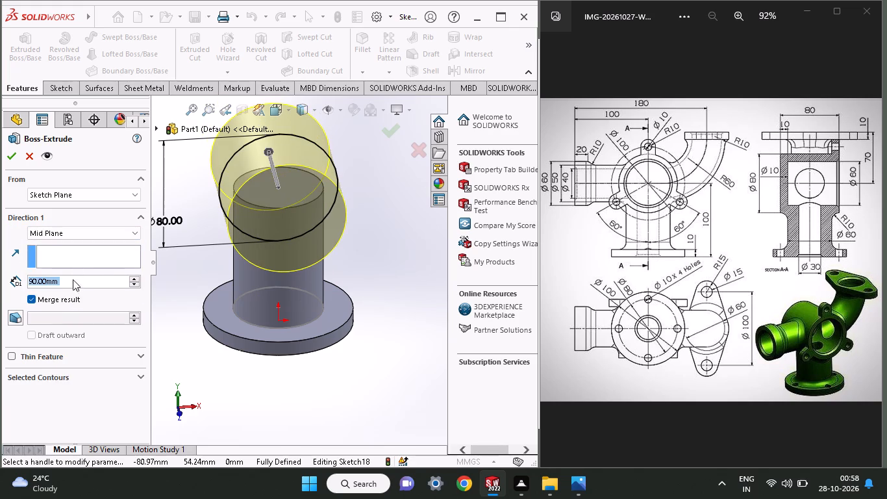
left_click_drag(72, 284, 46, 285)
type("80")
key("Return")
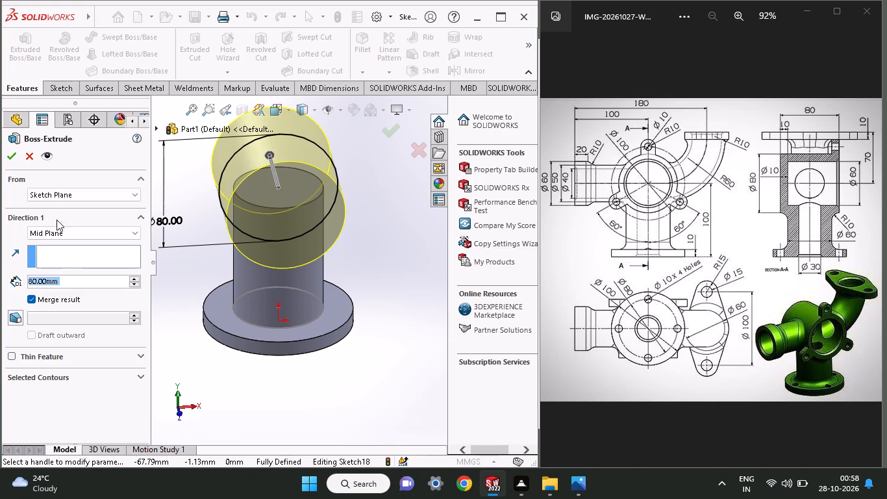
left_click(16, 162)
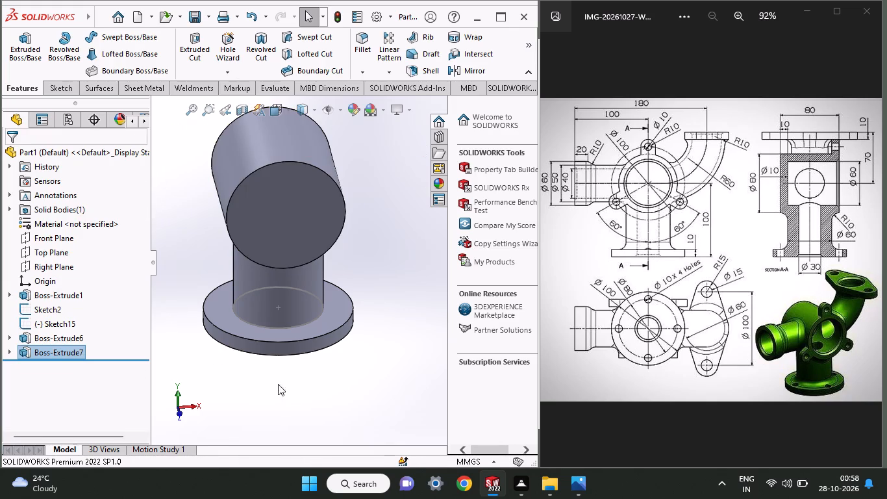
Open a new sketch on the Right Plane for the side branch.
middle_click_drag(332, 375, 281, 410)
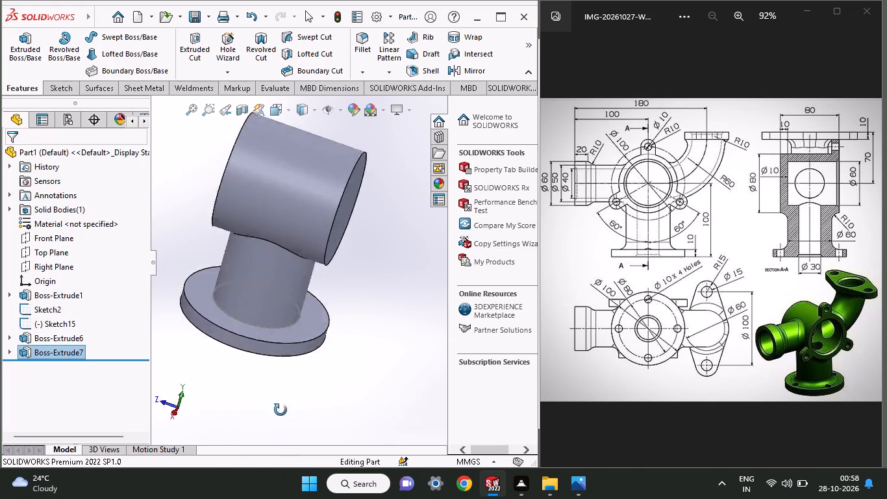
middle_click_drag(281, 410, 292, 394)
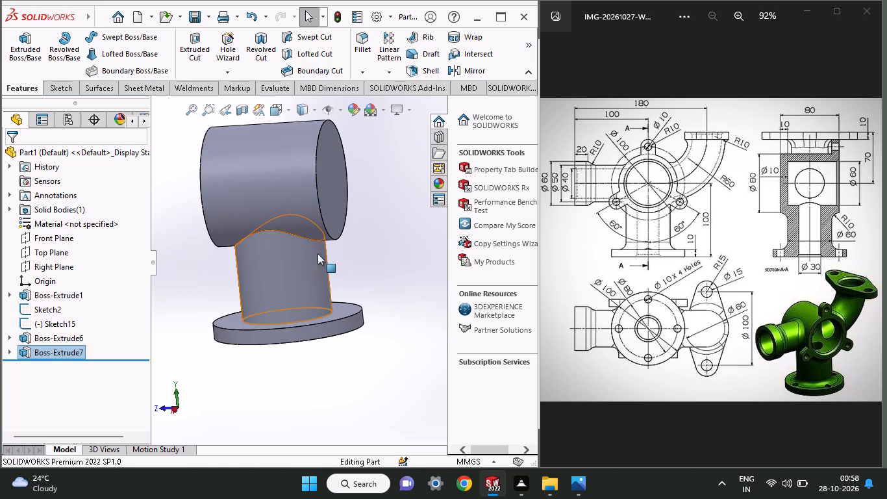
middle_click_drag(322, 255, 394, 242)
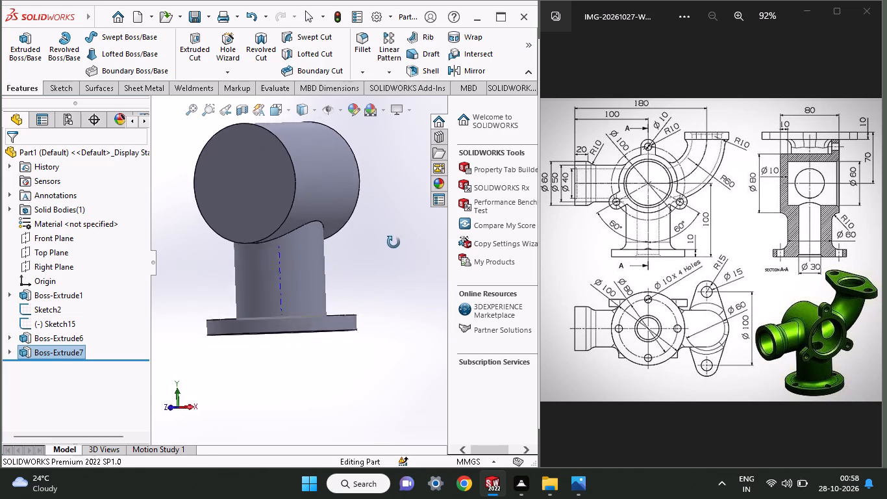
middle_click_drag(394, 242, 400, 260)
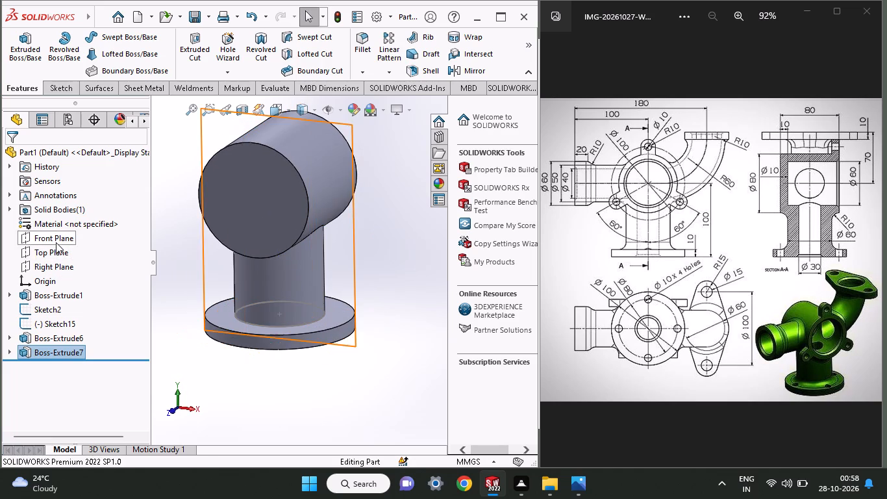
left_click(56, 265)
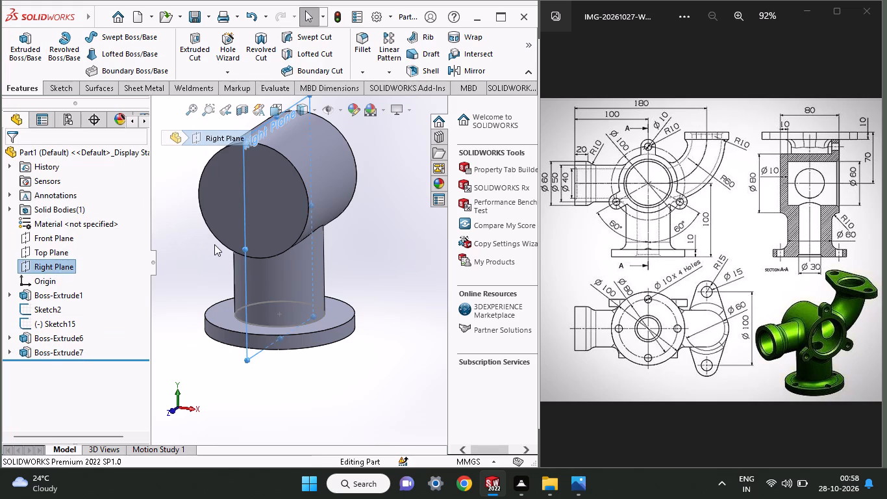
left_click(248, 294)
left_click(305, 258)
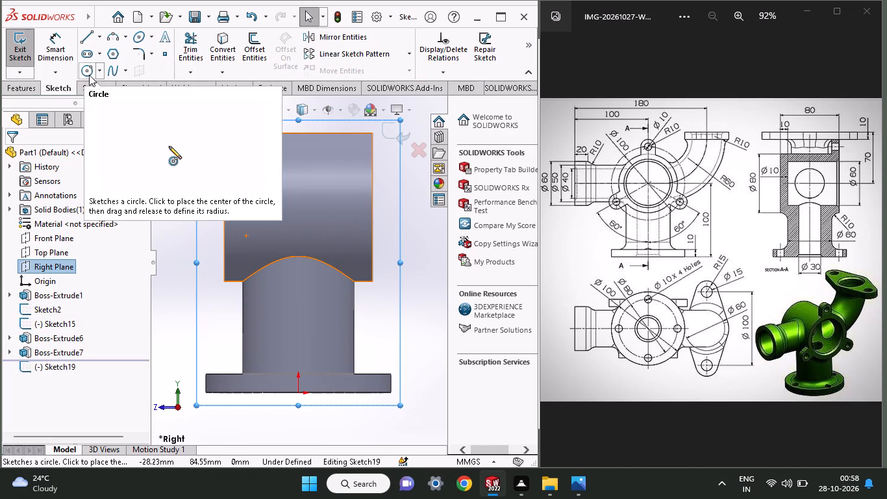
Sketch a 50 mm diameter circle on the horizontal cylinder's axis, centred 100 mm directly above the origin.
left_click(88, 71)
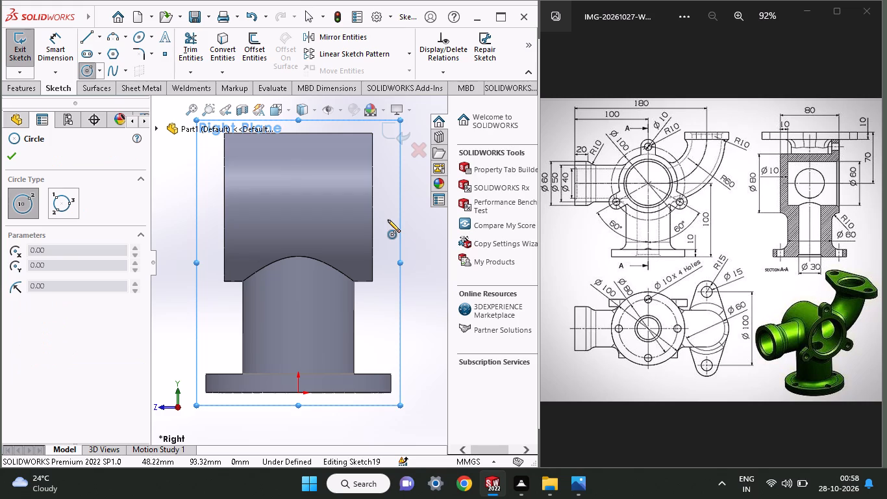
left_click(298, 208)
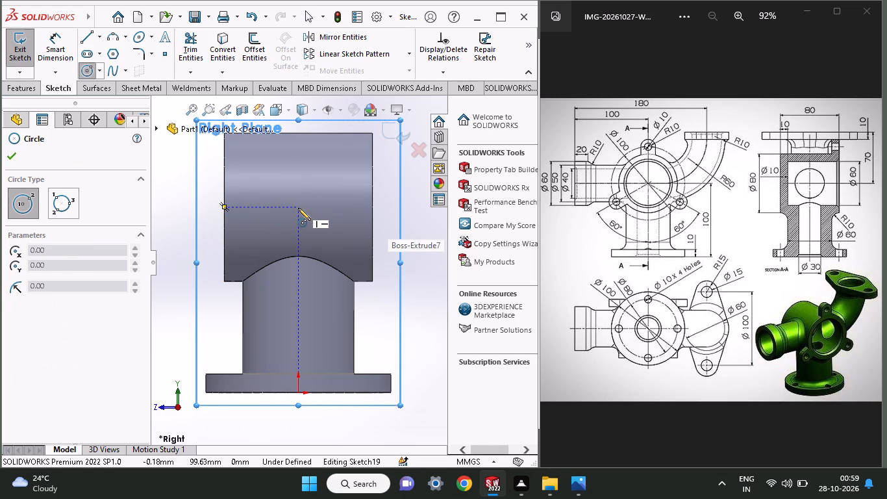
left_click(308, 244)
left_click(75, 46)
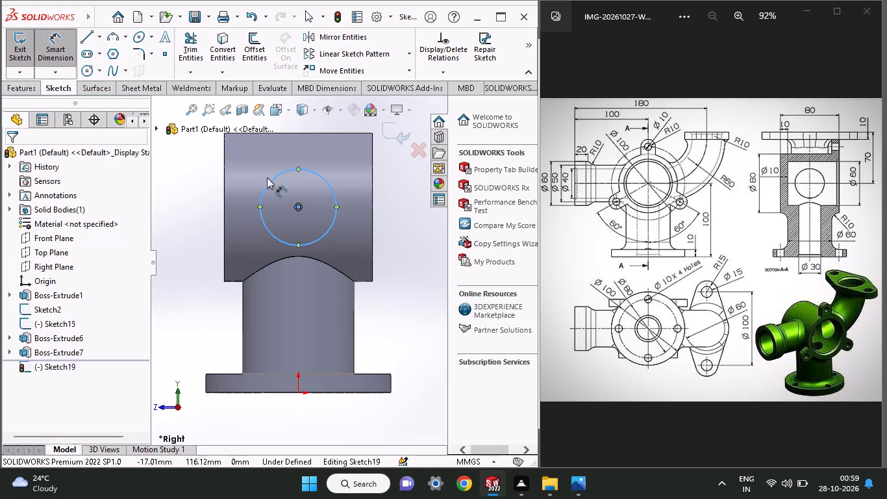
left_click(266, 192)
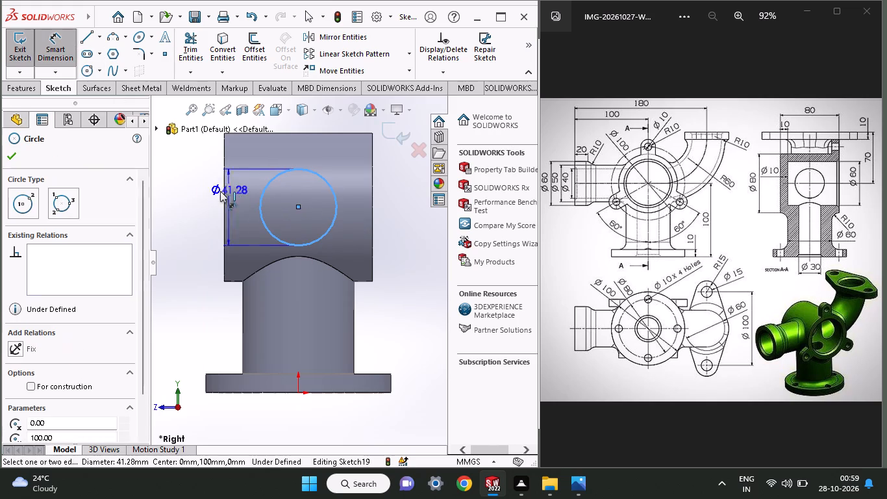
left_click(208, 197)
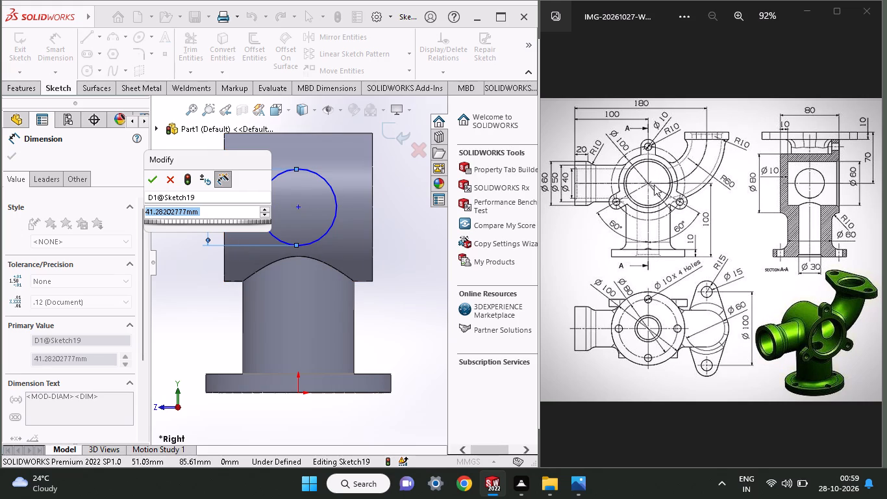
type("50")
key("Return")
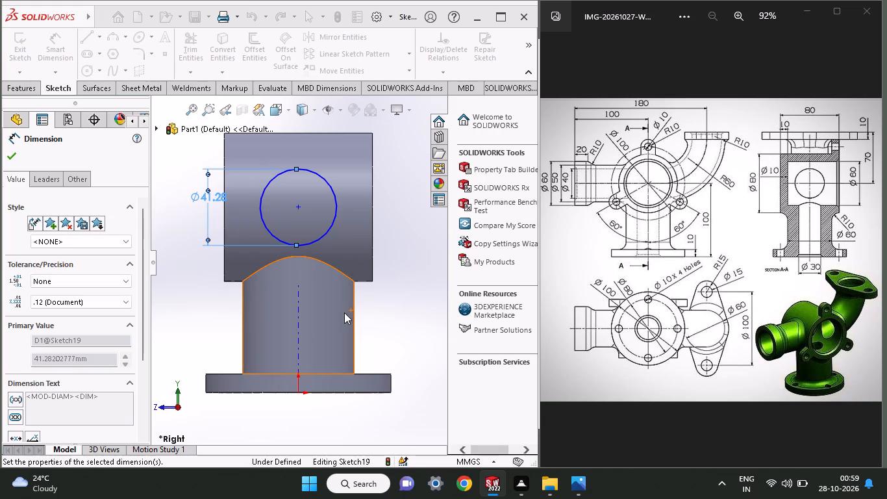
Finish the 50 mm circle sketch and open a new sketch on the Front Plane for the sweep path.
left_click(8, 160)
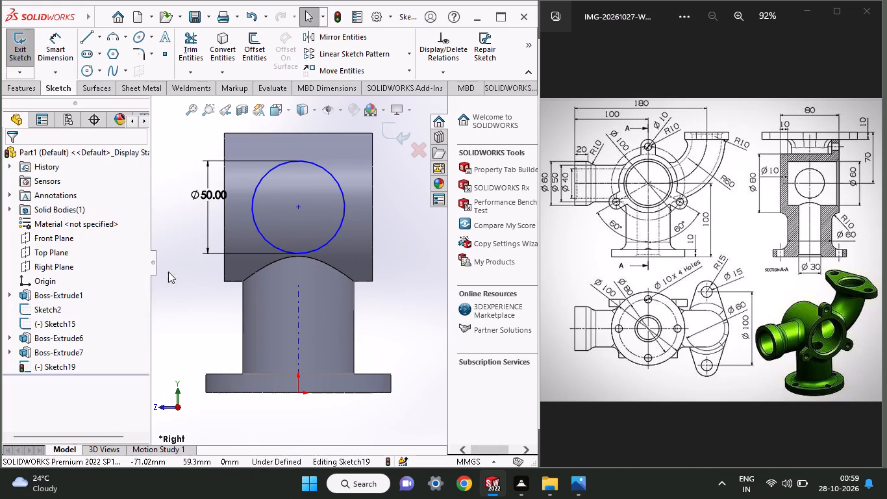
middle_click_drag(169, 261, 237, 301)
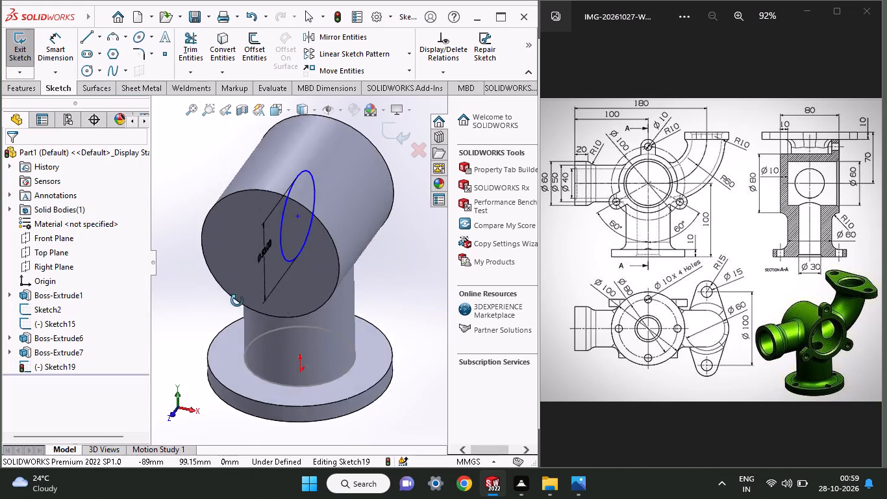
middle_click_drag(237, 301, 244, 262)
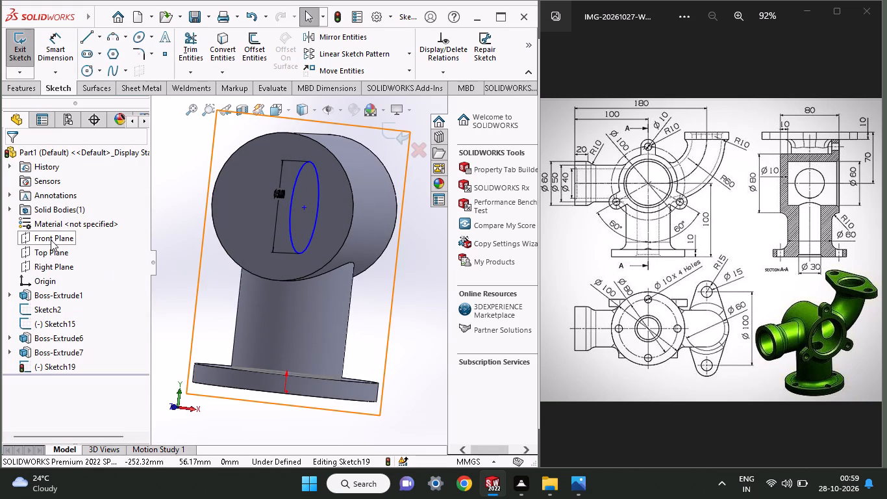
left_click(51, 240)
left_click(59, 230)
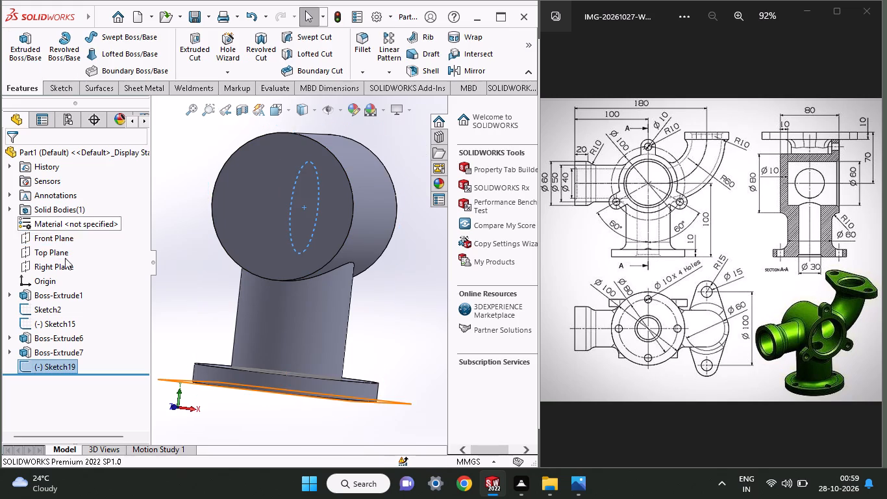
left_click(62, 241)
left_click(71, 218)
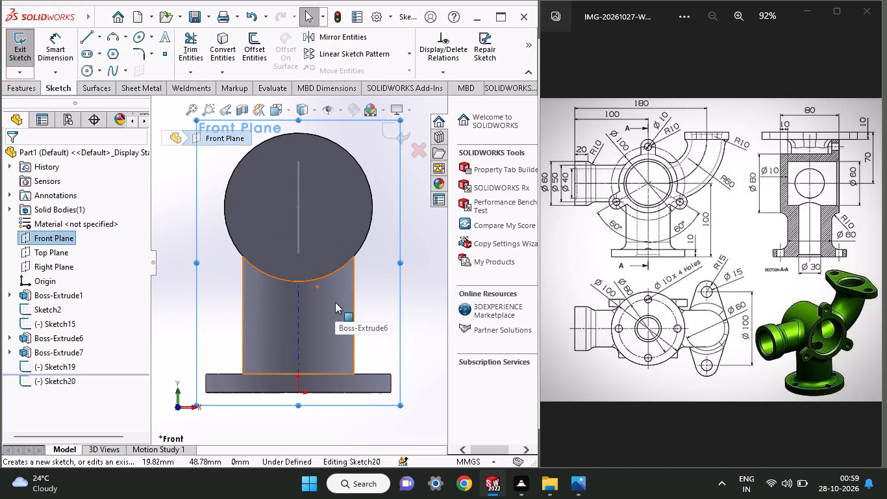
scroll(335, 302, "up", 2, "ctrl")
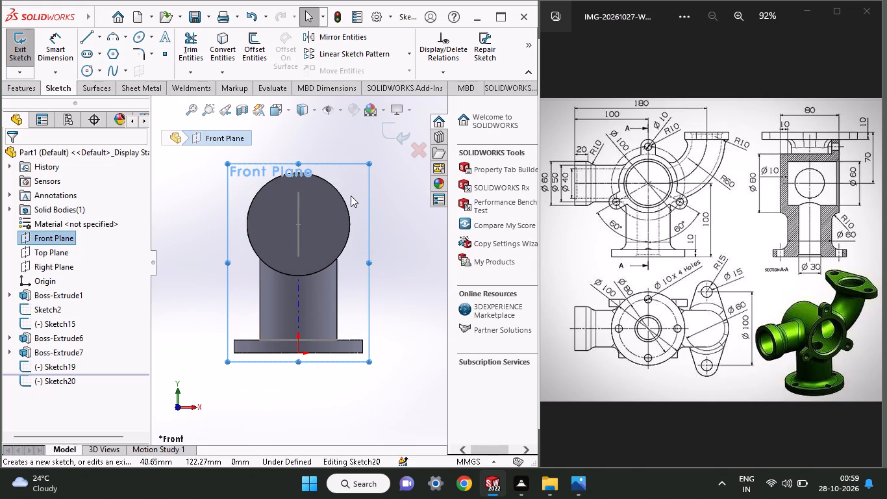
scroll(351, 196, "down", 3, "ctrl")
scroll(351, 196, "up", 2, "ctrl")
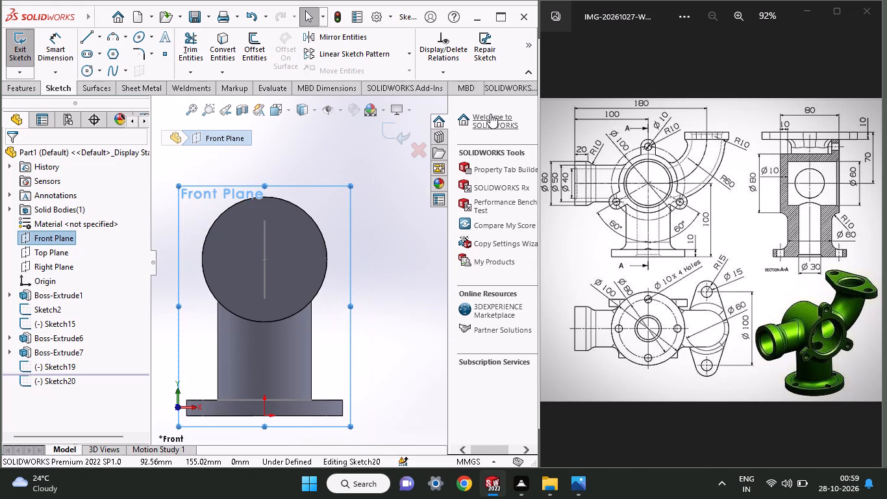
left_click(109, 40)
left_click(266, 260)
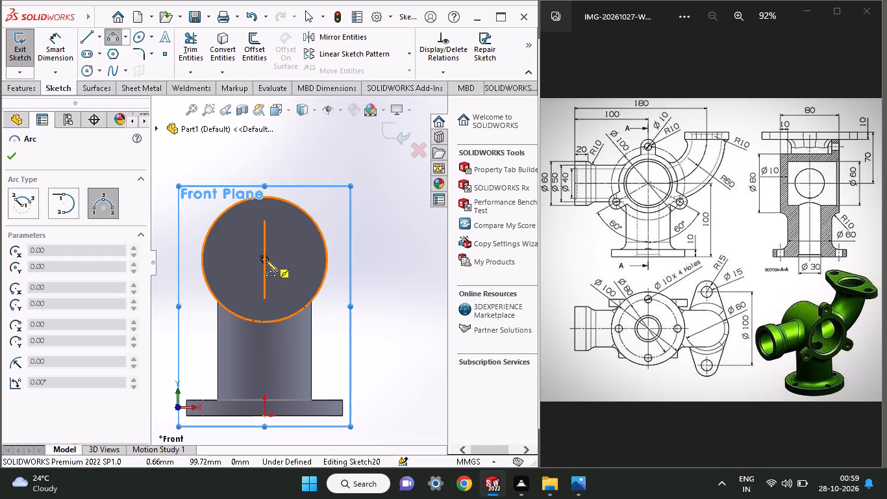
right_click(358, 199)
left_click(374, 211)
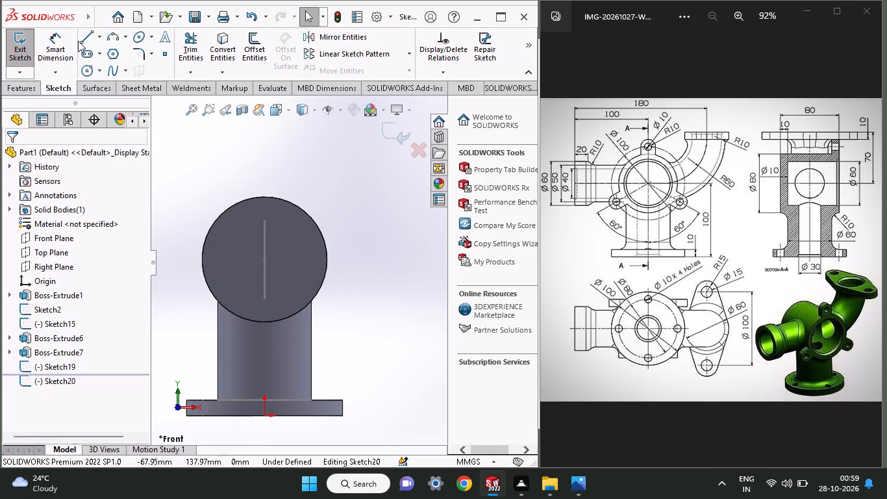
Sketch a horizontal line about 62 mm long outward from the body cylinder's centre, continued by a vertical line about 60 mm upward.
left_click(91, 40)
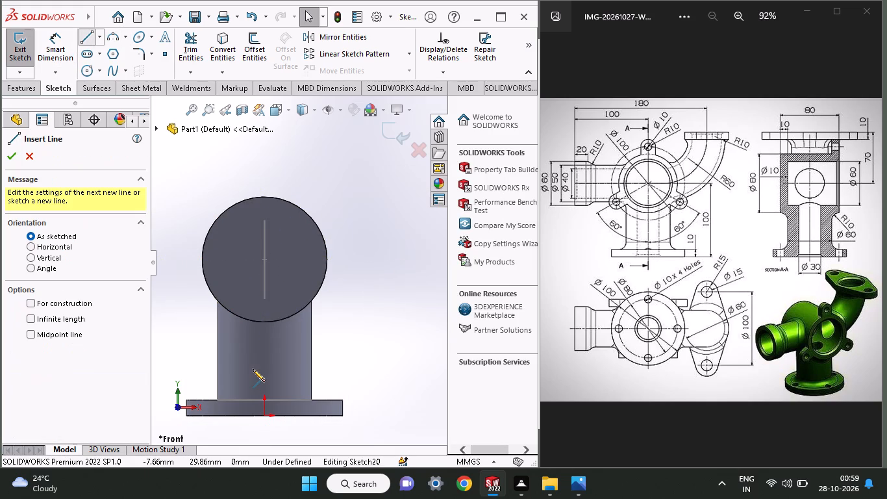
left_click(266, 262)
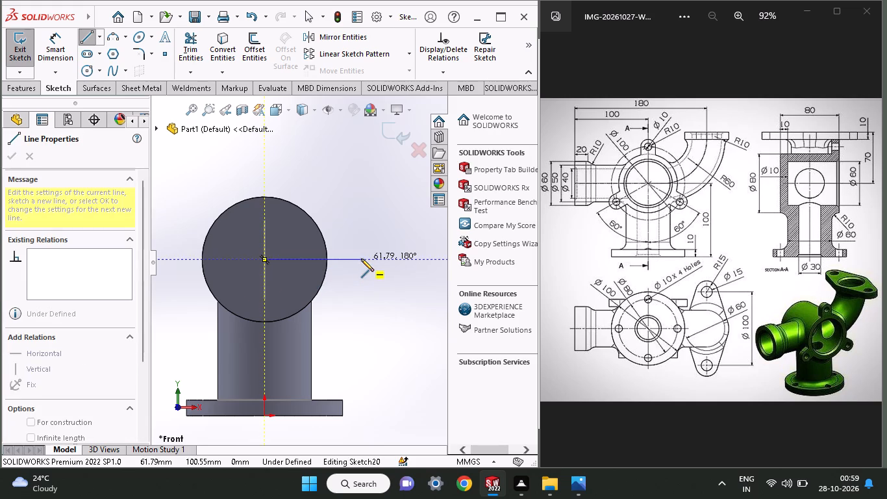
left_click(361, 259)
left_click(364, 166)
right_click(389, 241)
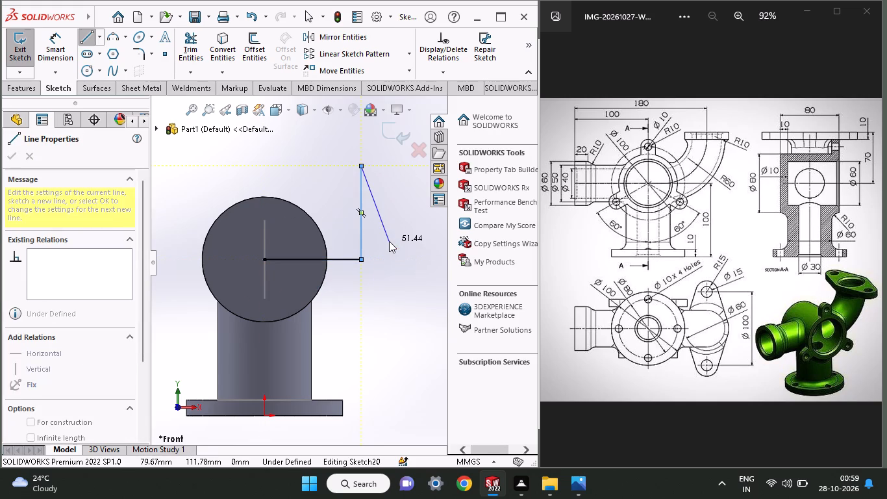
left_click(396, 255)
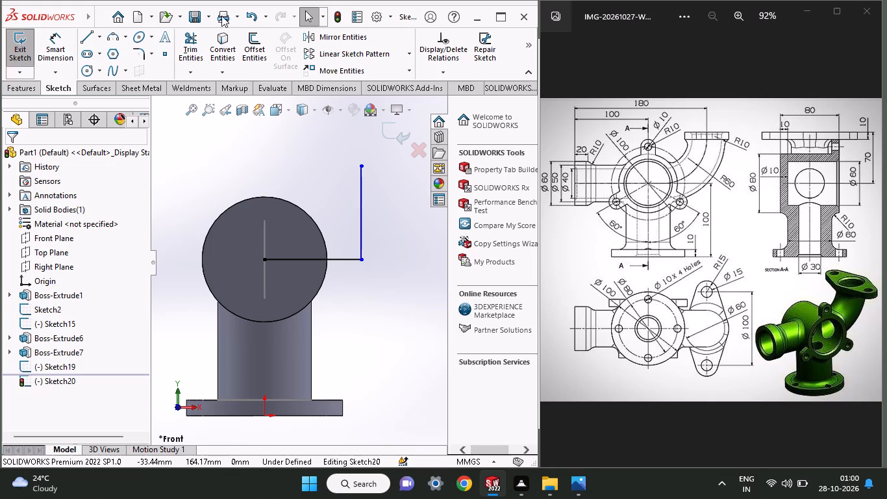
Dimension the path's horizontal line to 80 mm and its vertical line to 70 mm.
left_click(62, 31)
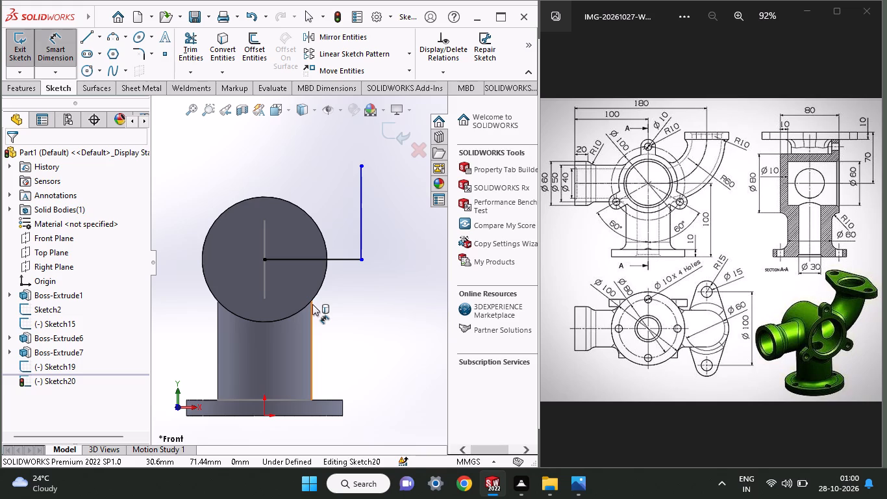
left_click(313, 261)
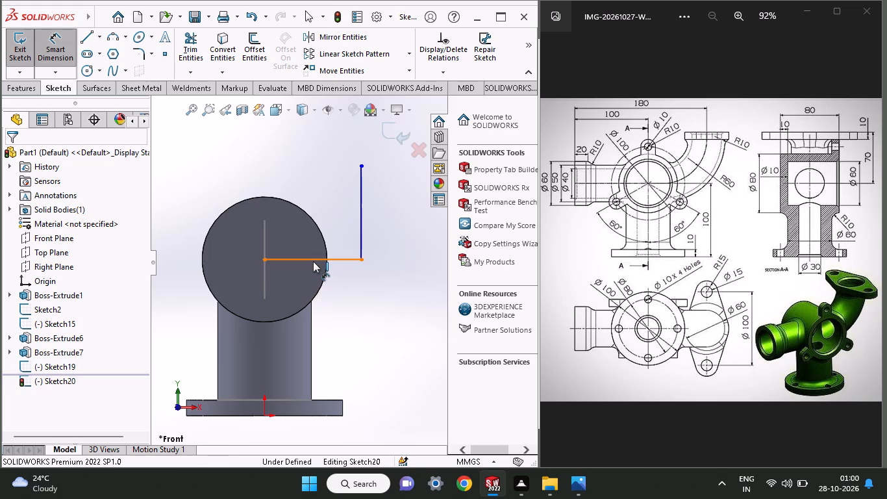
left_click(370, 285)
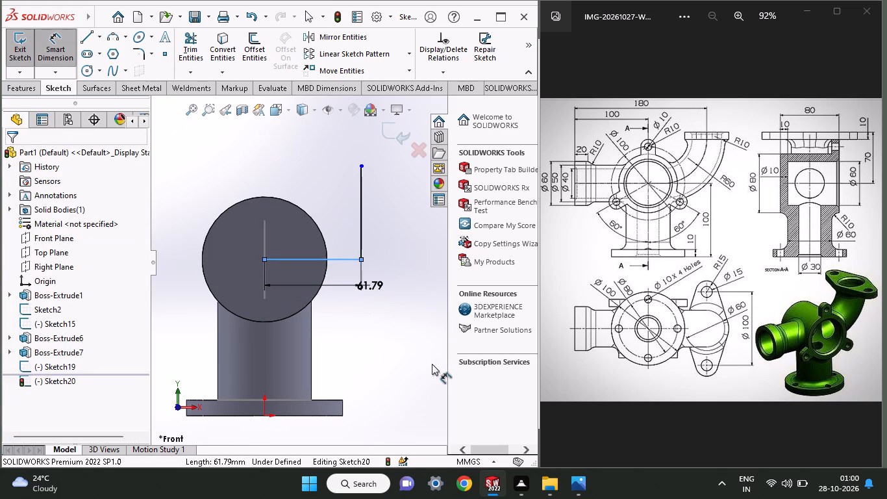
type("80")
key("Return")
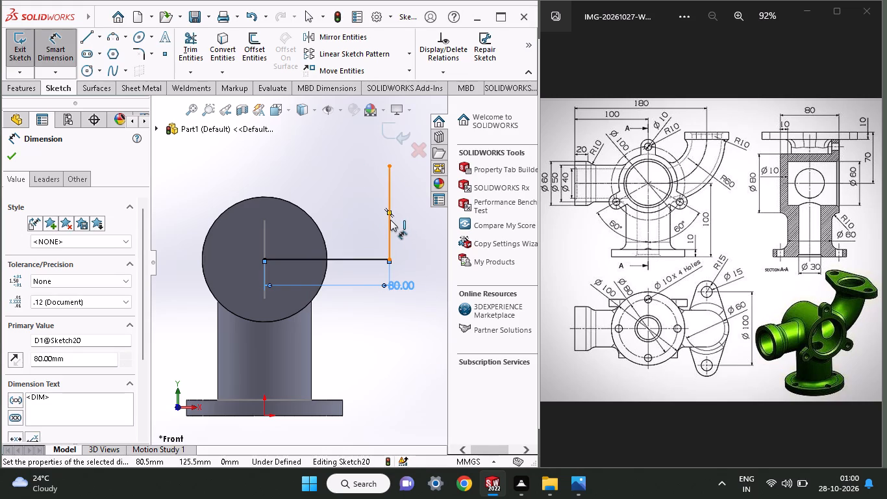
left_click(390, 231)
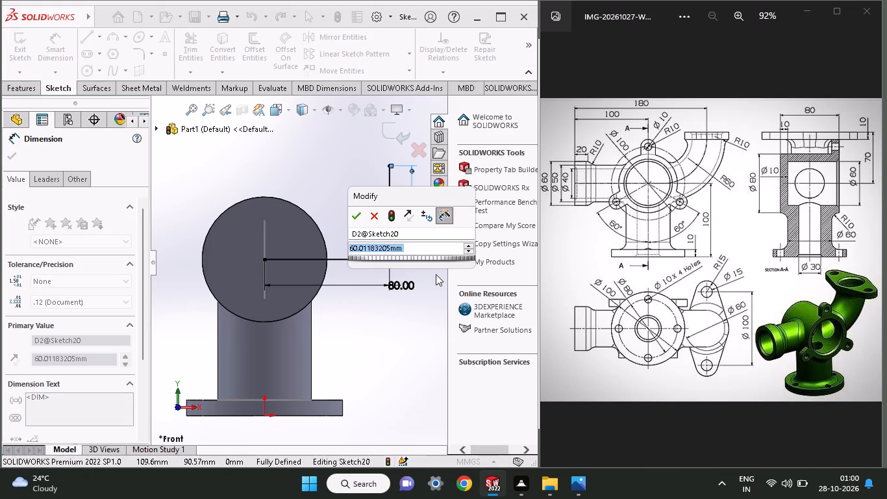
type("70")
key("Return")
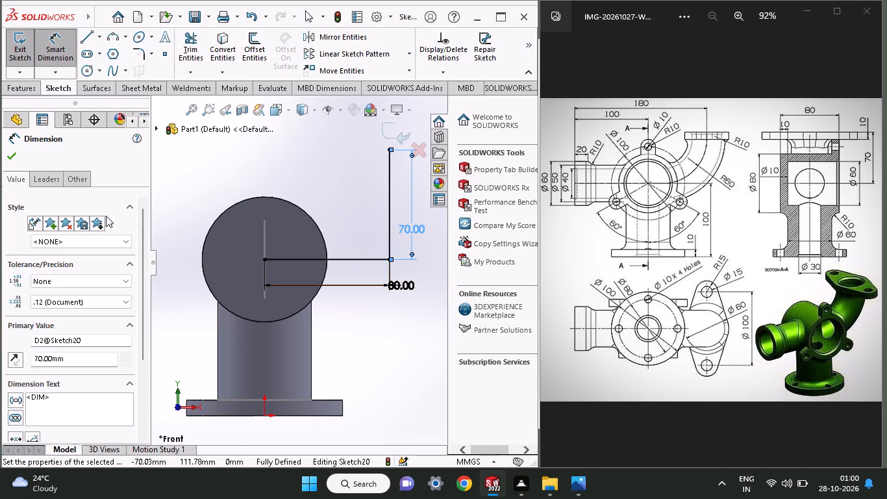
left_click(12, 157)
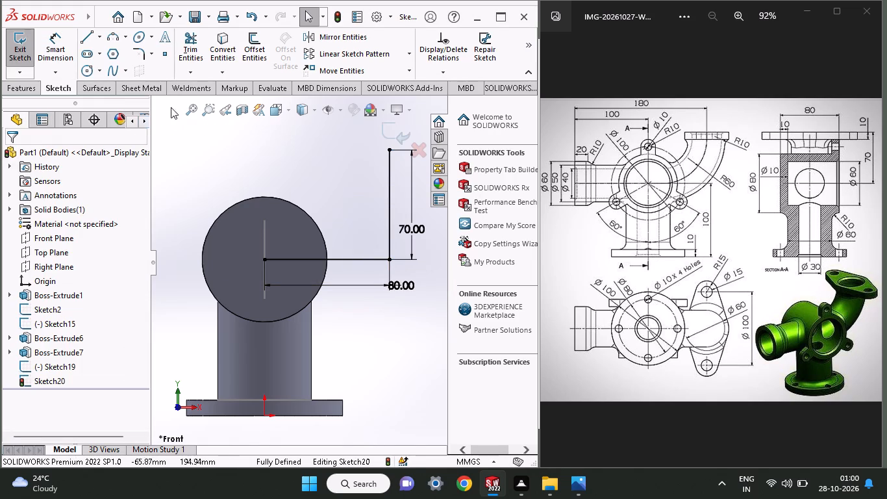
Round the corner between the horizontal and vertical path lines with a 60 mm sketch fillet.
left_click(145, 51)
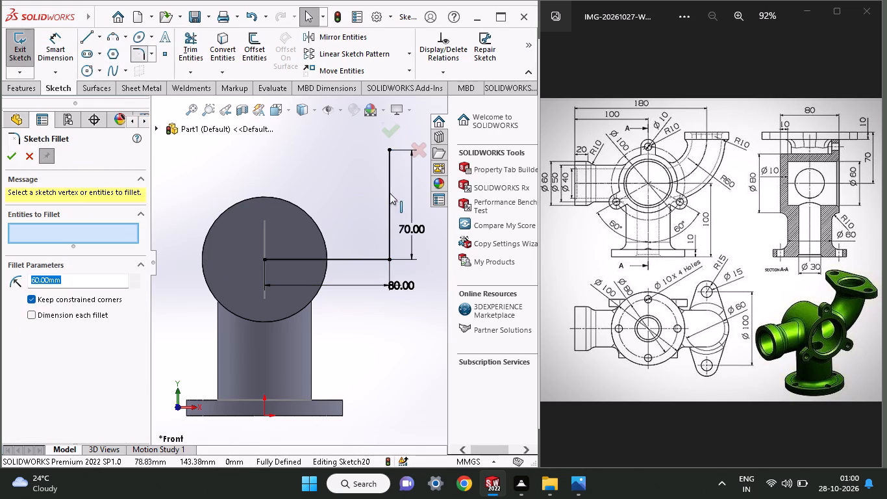
left_click(371, 262)
left_click(392, 214)
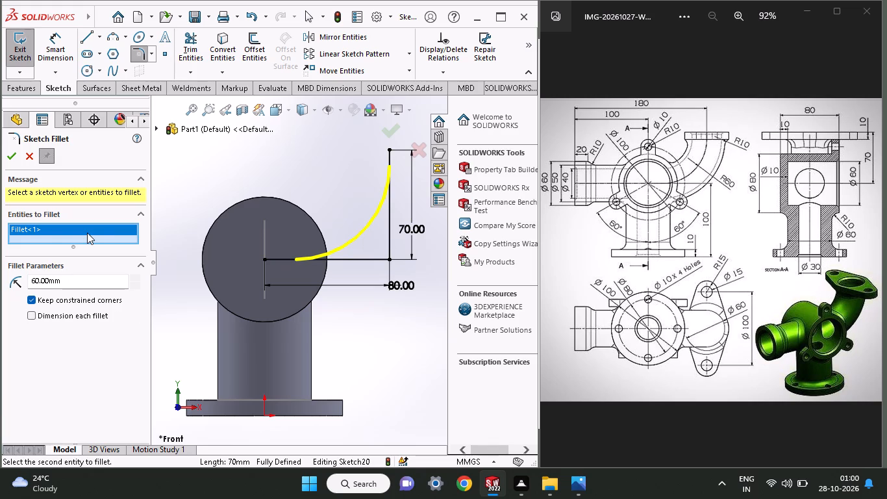
left_click(12, 153)
left_click(12, 153)
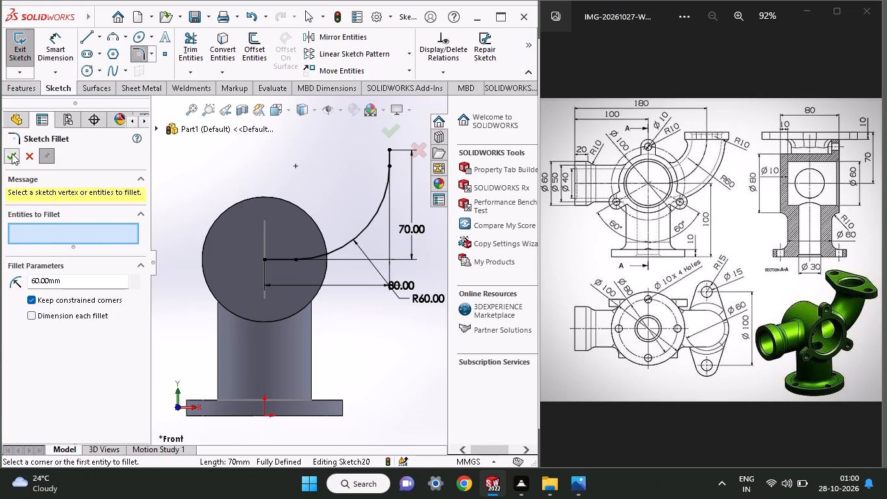
Create a Swept Boss along the filleted path using a circular profile of 50 mm diameter.
left_click(21, 90)
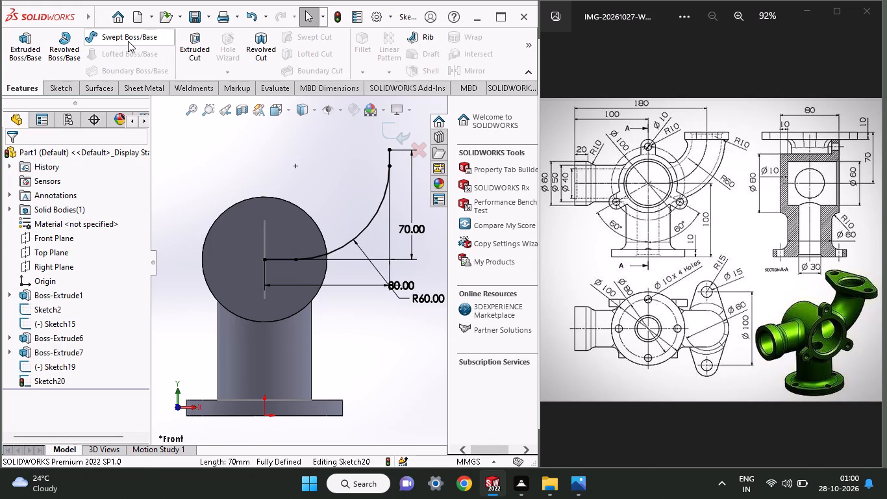
left_click(128, 41)
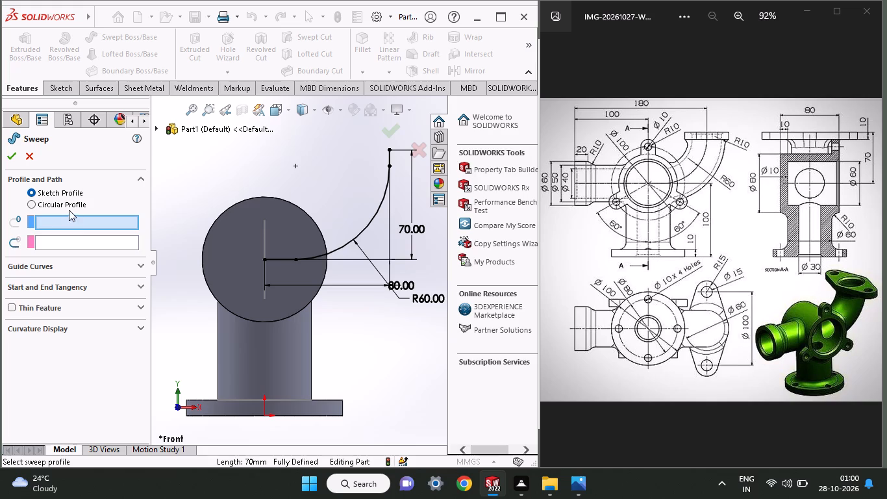
left_click(64, 203)
left_click(339, 249)
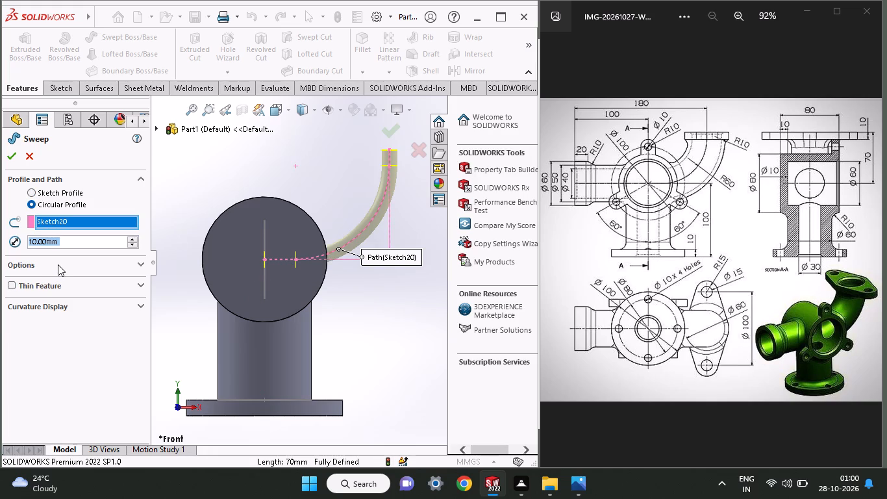
type("50")
key("Return")
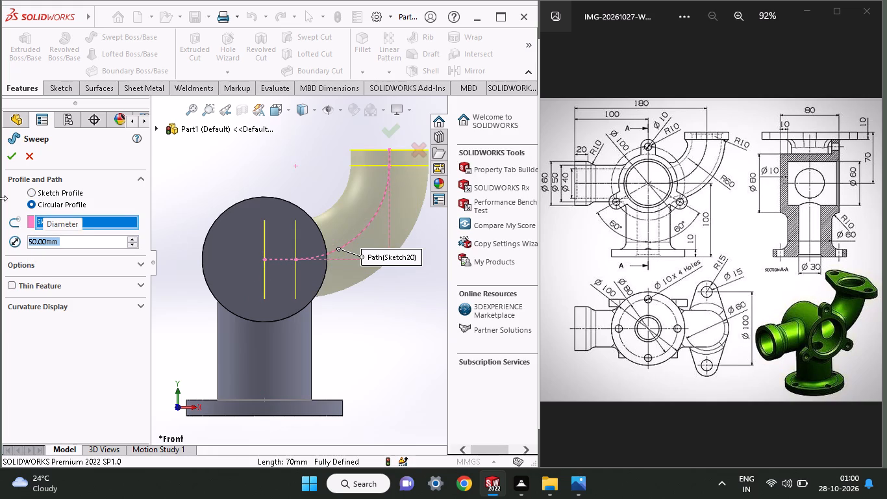
left_click(7, 158)
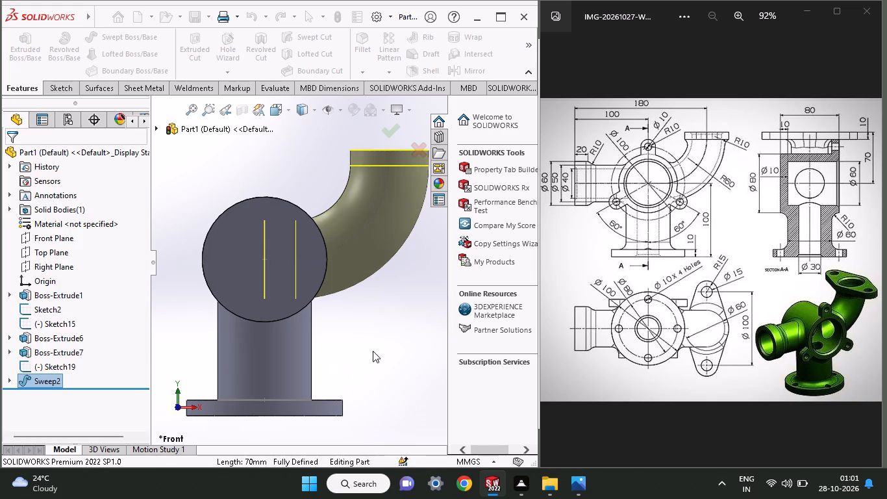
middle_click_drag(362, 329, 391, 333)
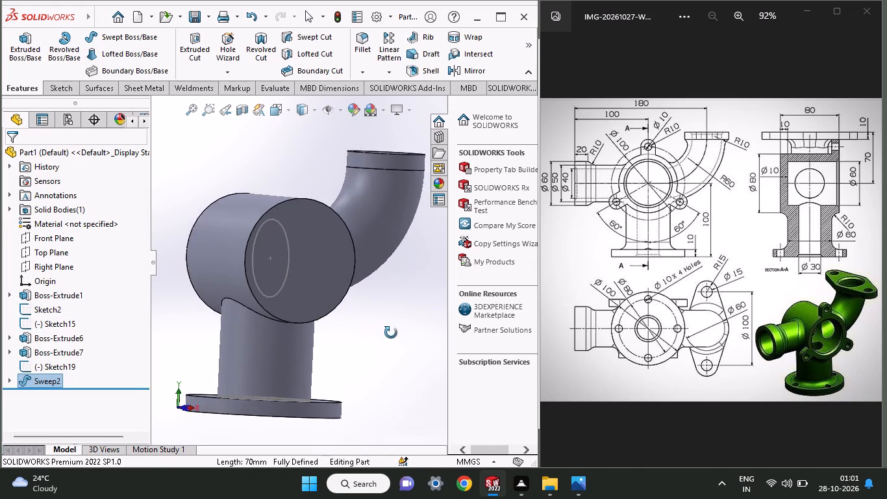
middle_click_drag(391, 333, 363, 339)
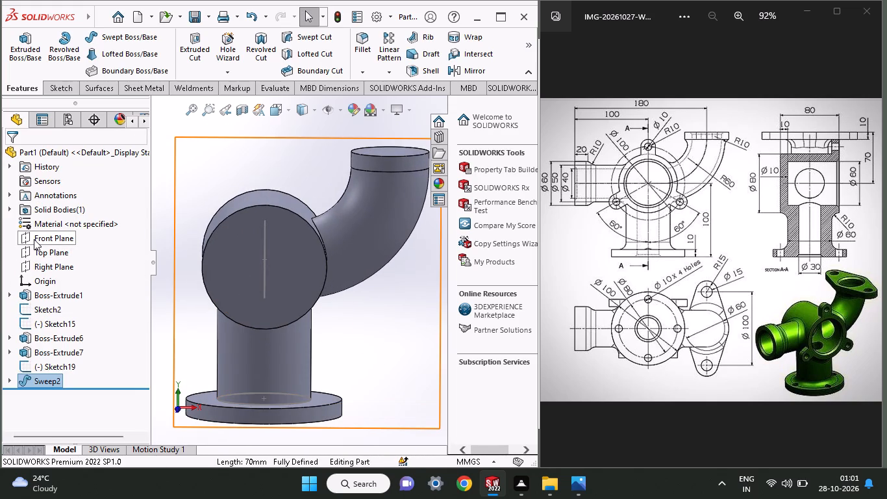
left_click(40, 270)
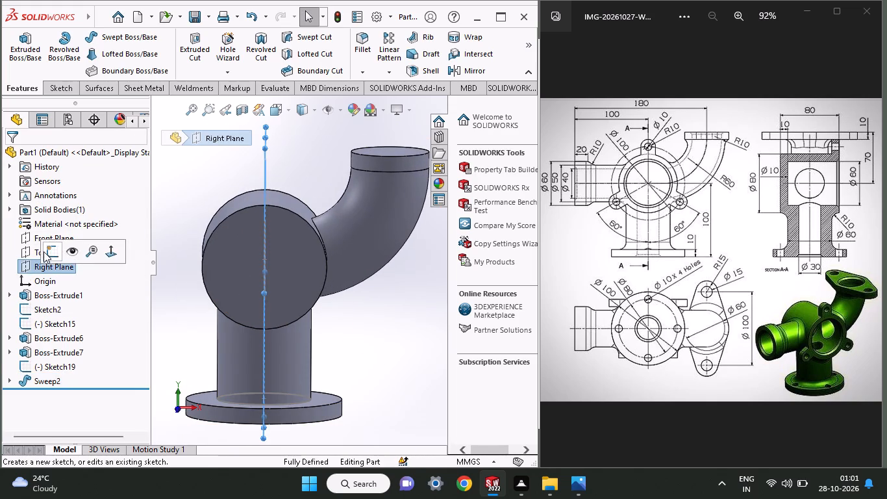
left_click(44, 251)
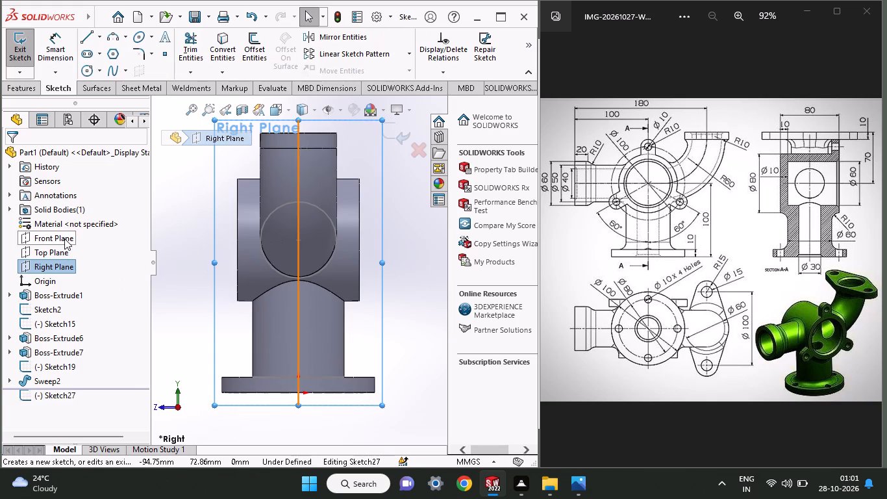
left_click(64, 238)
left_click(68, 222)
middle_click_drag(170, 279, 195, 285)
Open a new sketch on the Front Plane.
left_click(31, 240)
left_click(38, 229)
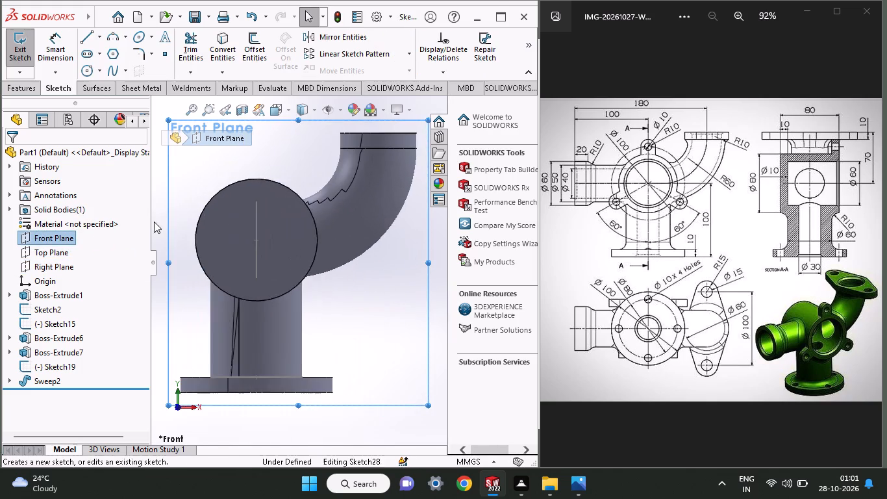
scroll(261, 246, "up", 4, "ctrl")
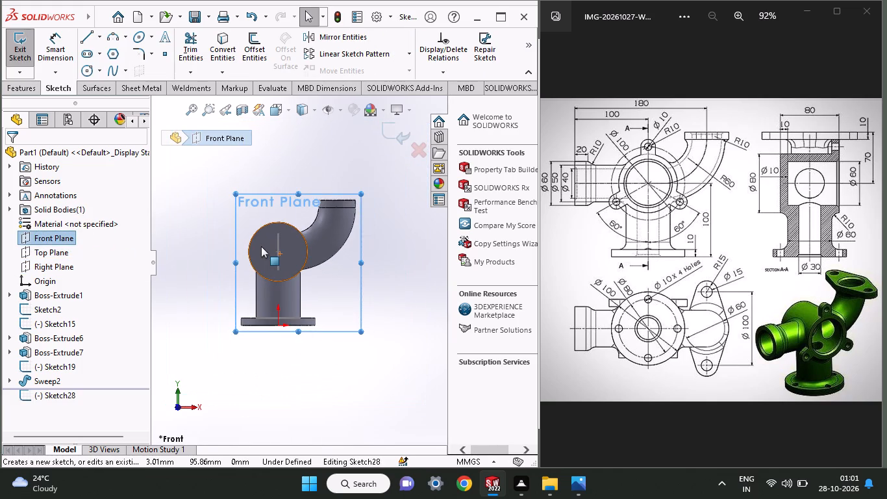
scroll(179, 236, "down", 3, "ctrl")
scroll(179, 236, "up", 3, "ctrl")
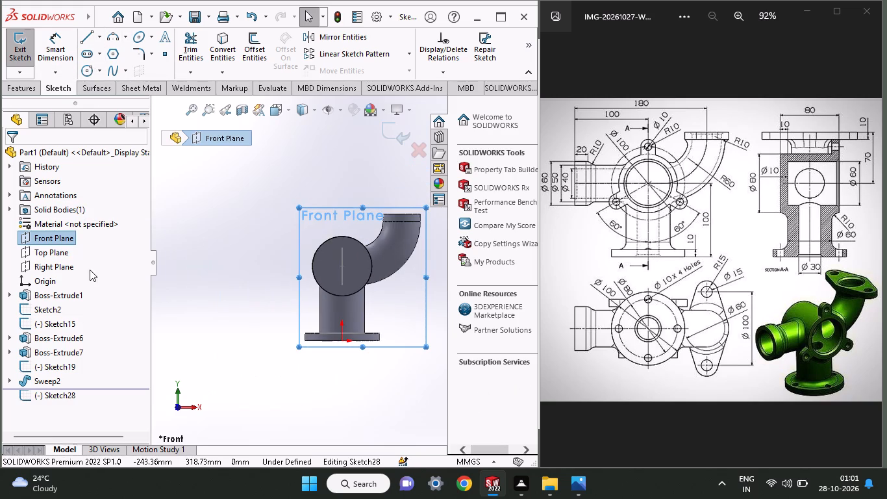
Leave the empty Front Plane sketch and draw a 50 mm diameter circle on the Right Plane, centred on the horizontal body.
left_click(56, 252)
left_click(44, 262)
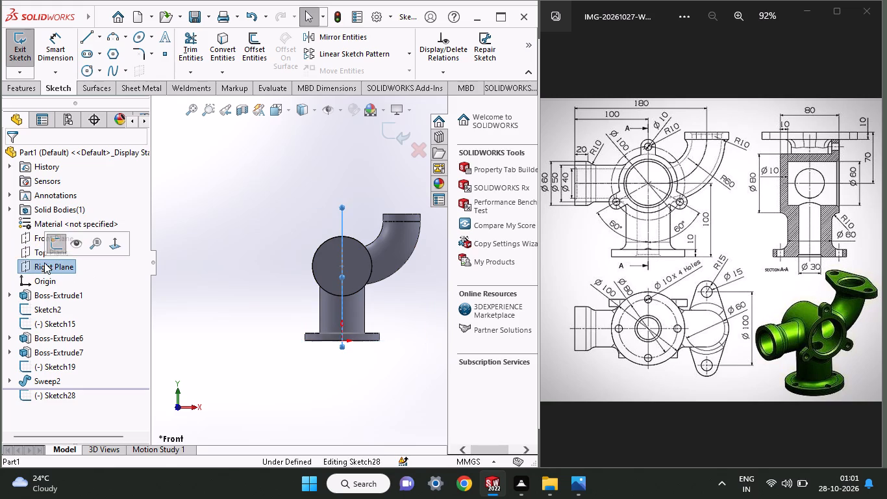
left_click(55, 243)
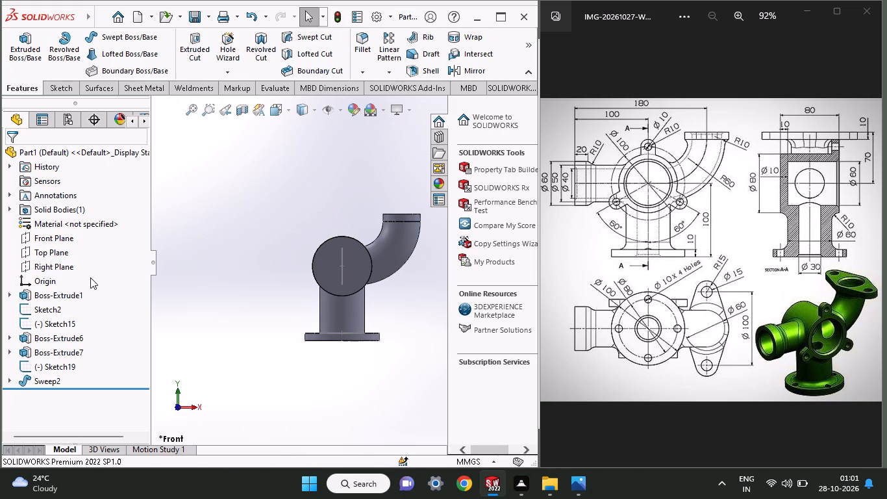
left_click(51, 264)
left_click(67, 249)
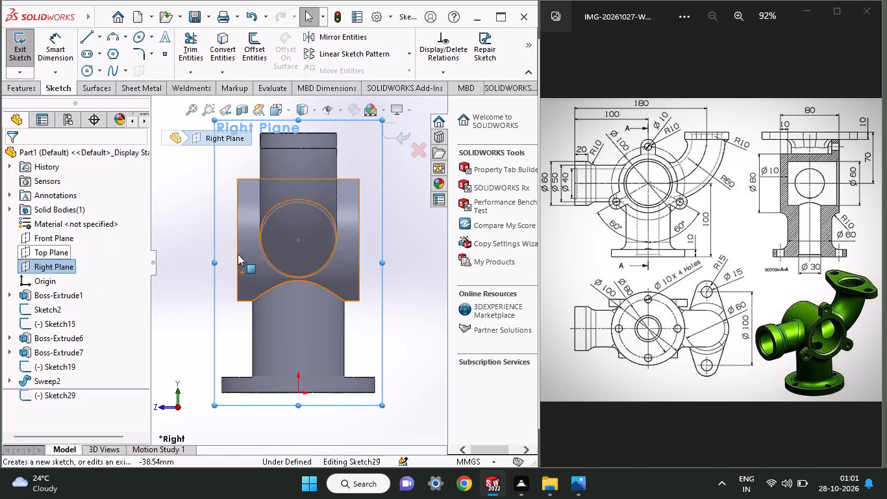
left_click(83, 71)
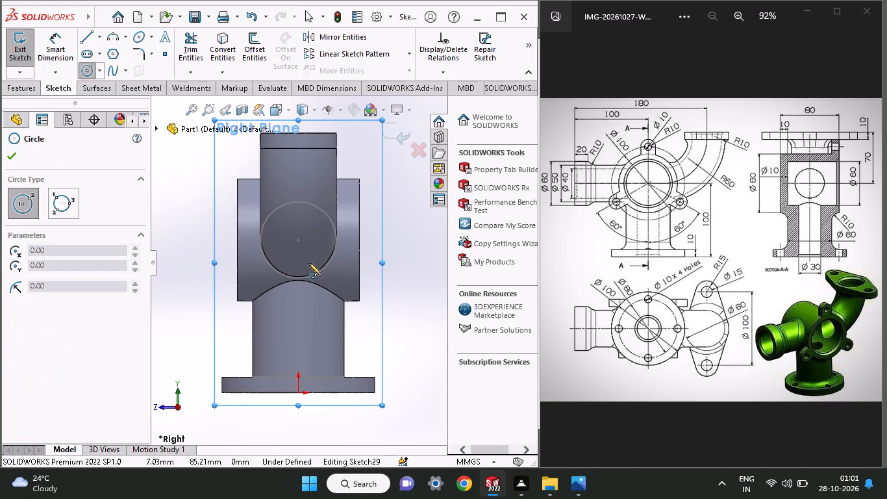
left_click(297, 240)
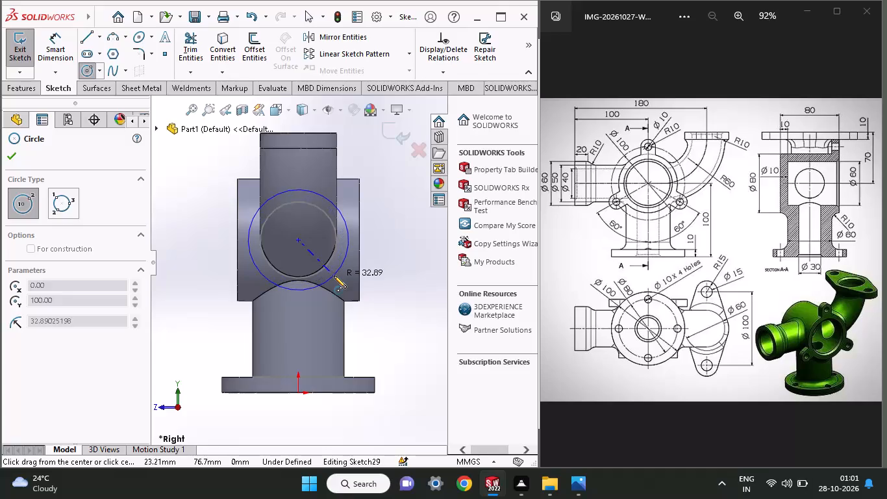
left_click(334, 275)
left_click(58, 48)
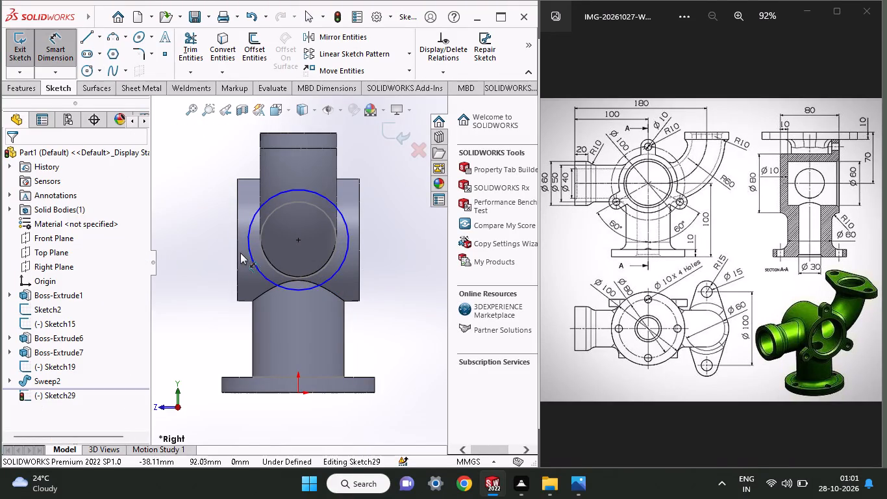
left_click(249, 259)
left_click(212, 262)
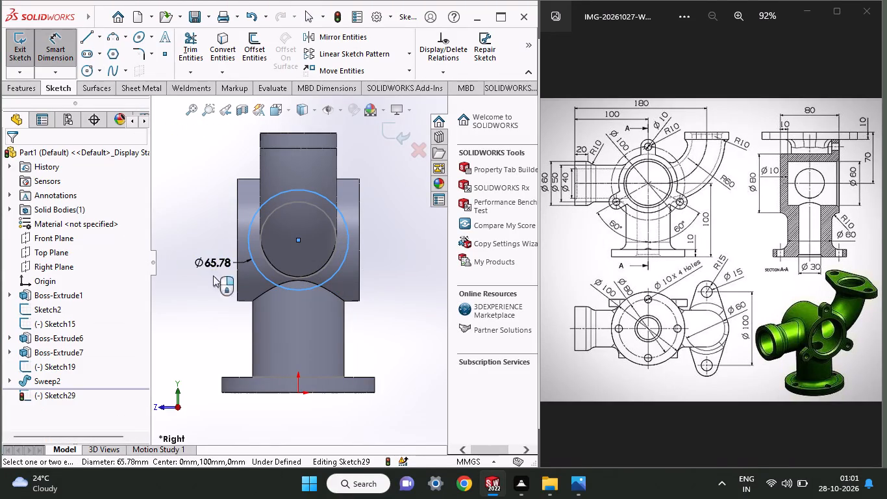
type("50")
key("Return")
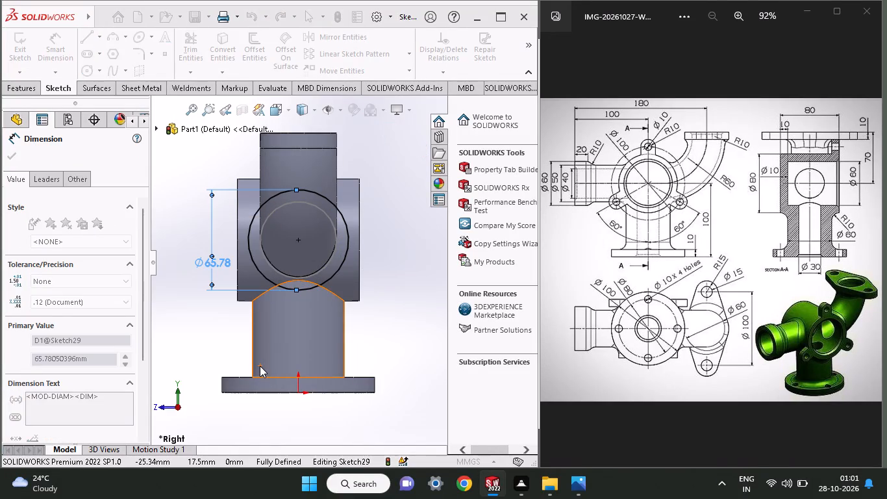
left_click(11, 158)
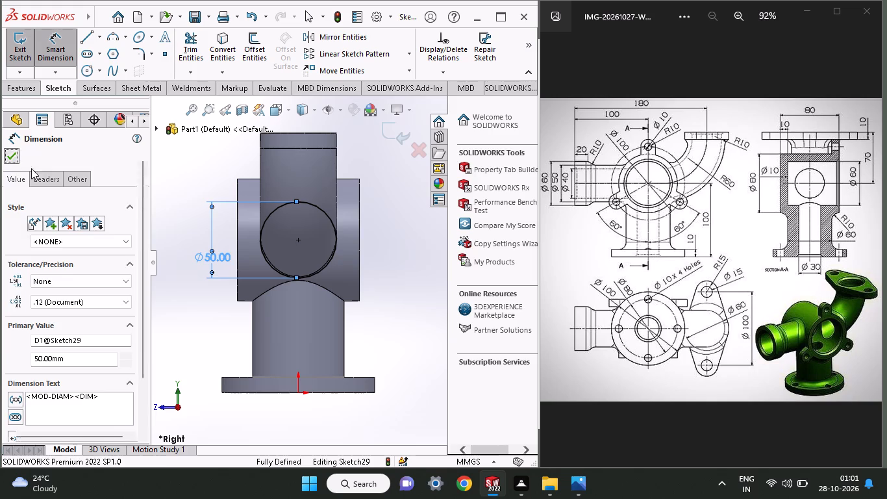
Extrude the 50 mm circle as a Blind boss 100 mm long, reversed to the side opposite the elbow.
middle_click_drag(202, 227, 293, 235)
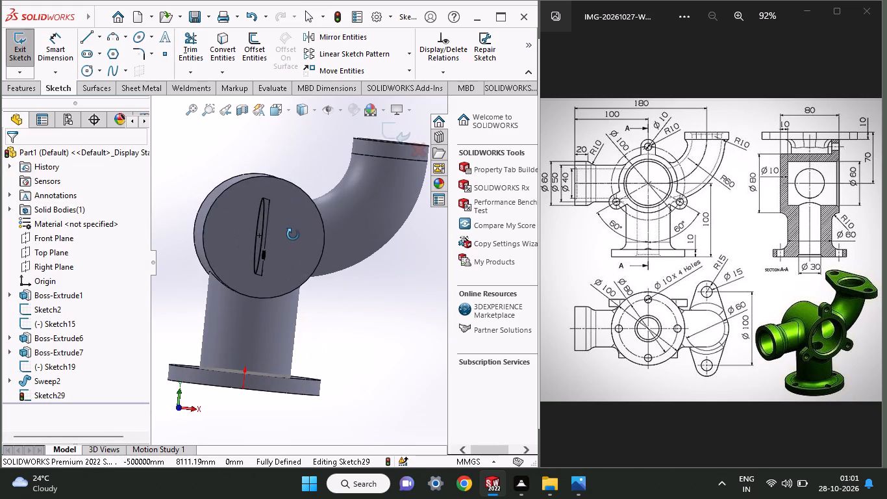
middle_click_drag(293, 235, 287, 233)
left_click(13, 83)
left_click(16, 55)
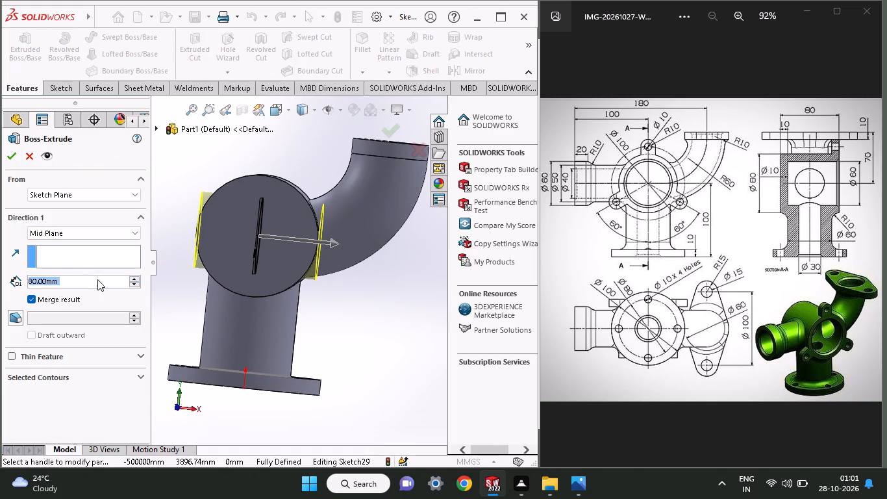
left_click(43, 235)
left_click(44, 246)
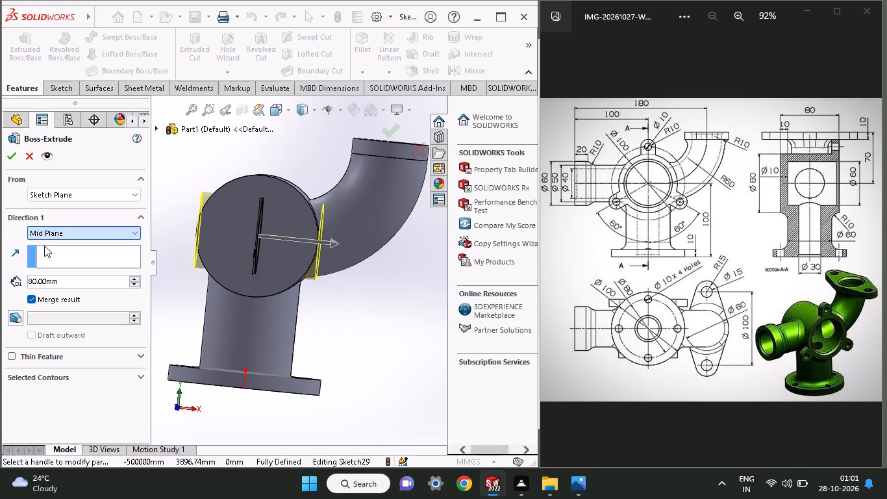
left_click(6, 232)
left_click(12, 233)
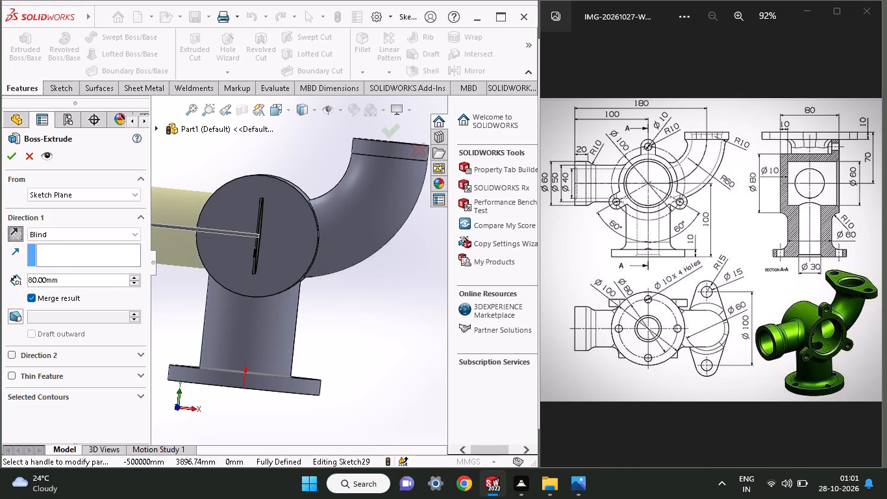
left_click_drag(69, 280, 0, 277)
type("100")
key("Return")
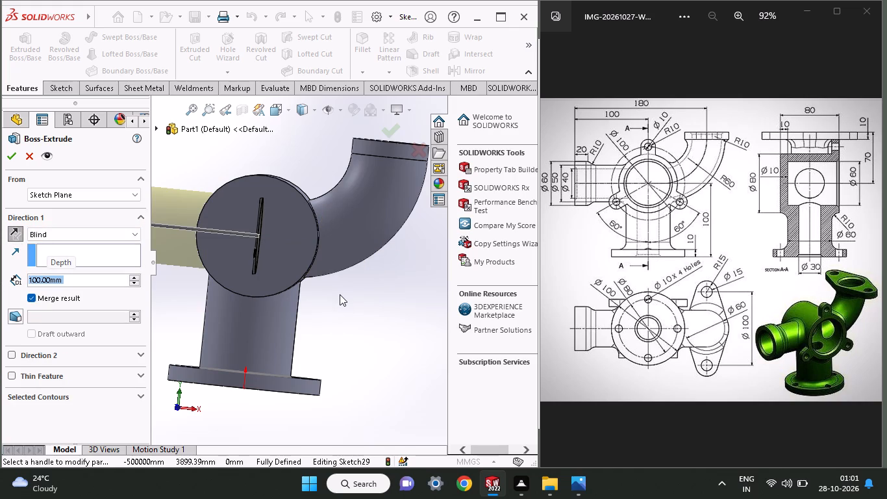
middle_click_drag(334, 295, 421, 326)
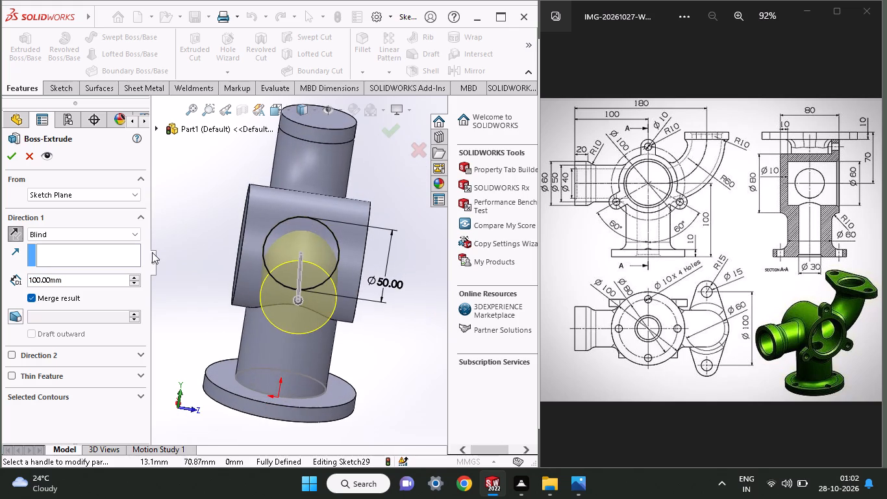
left_click(8, 159)
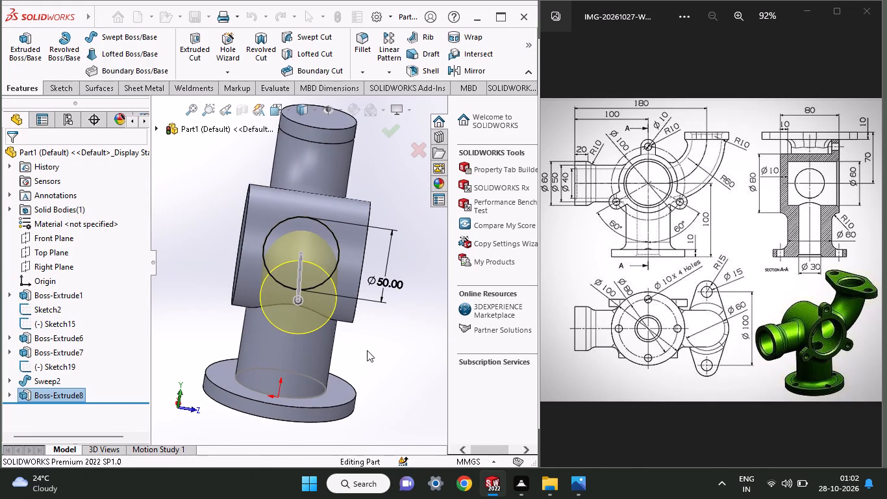
Sketch a 60 mm diameter circle on the horizontal body's front circular face, concentric with it.
middle_click_drag(374, 353, 298, 283)
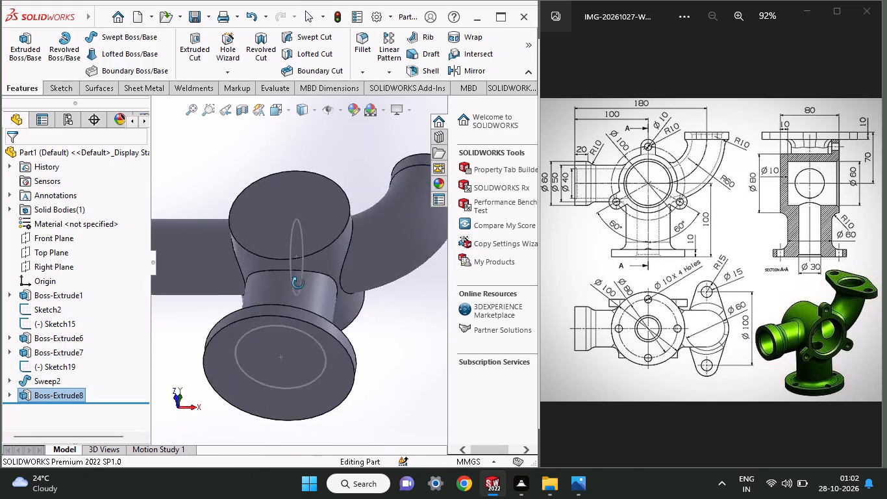
middle_click_drag(298, 283, 291, 377)
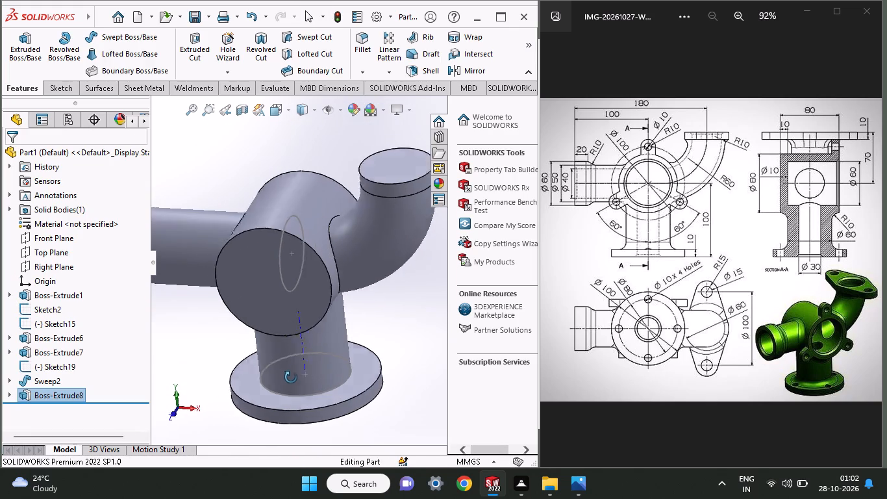
middle_click_drag(291, 377, 289, 378)
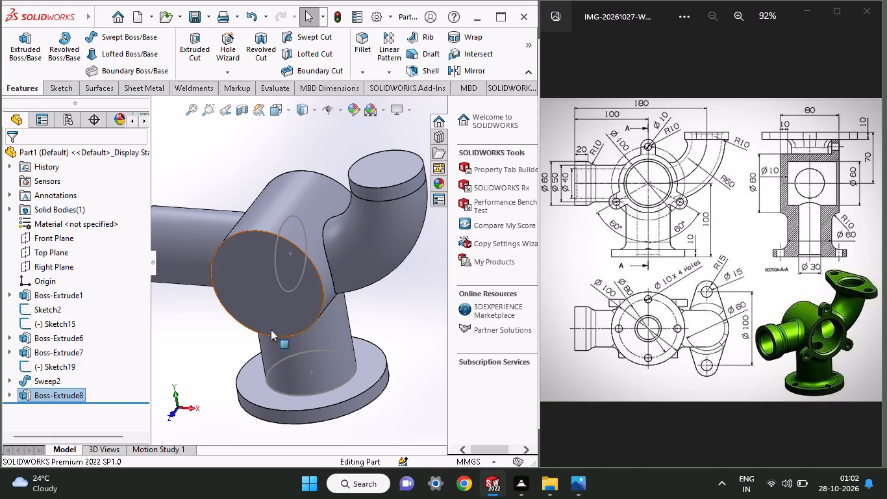
middle_click_drag(241, 263, 349, 258)
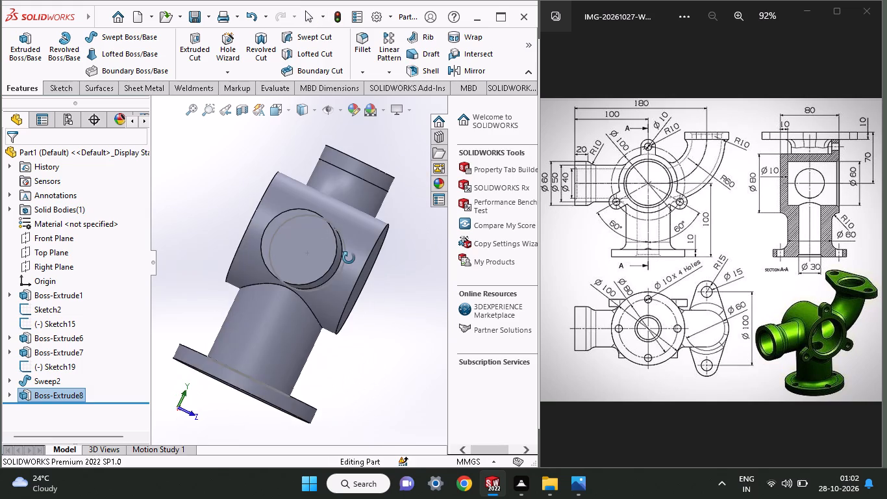
middle_click_drag(349, 258, 259, 256)
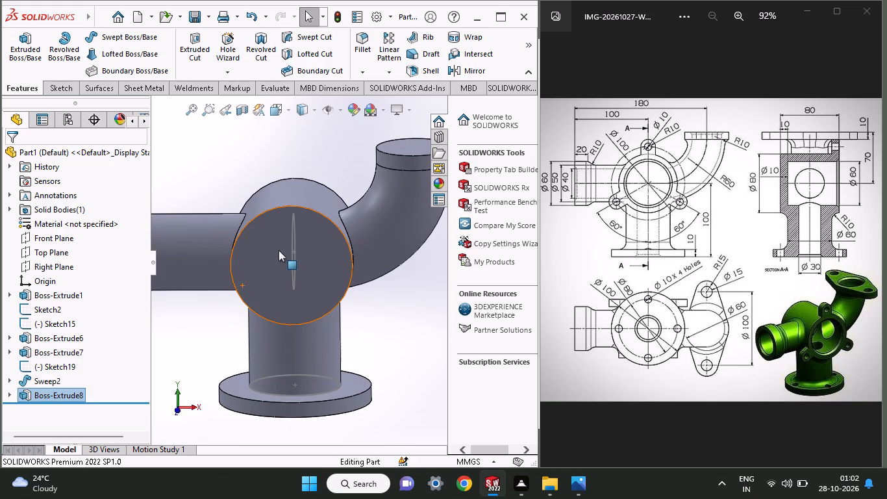
left_click(279, 250)
left_click(332, 215)
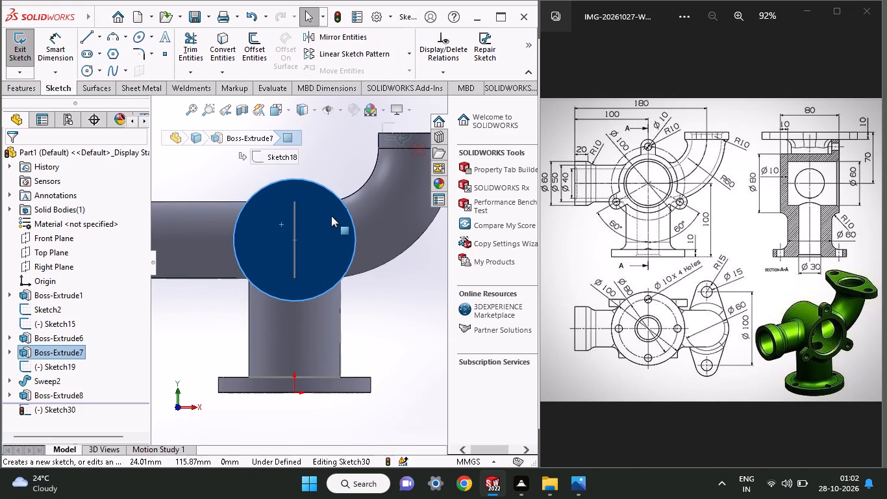
left_click(83, 65)
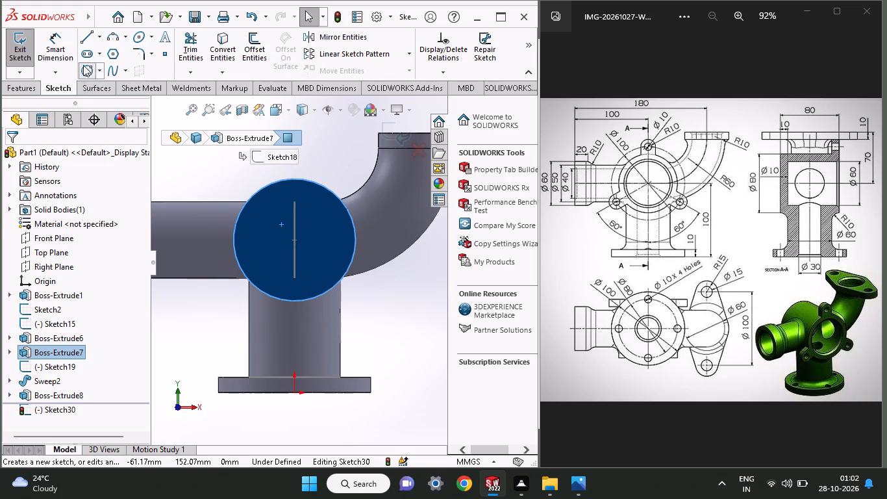
left_click(294, 241)
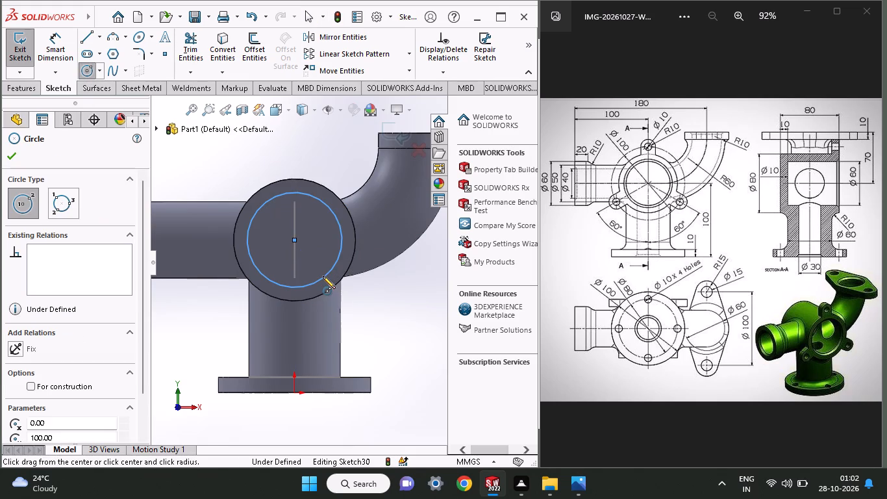
left_click(47, 41)
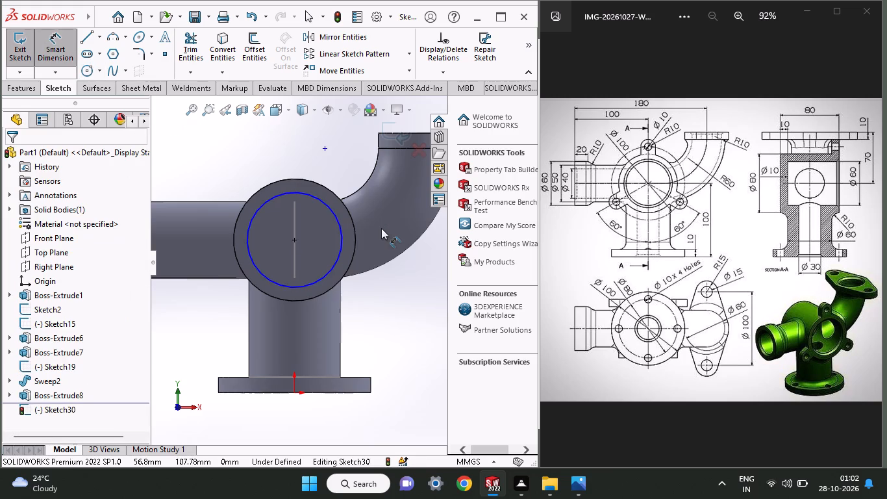
left_click(271, 197)
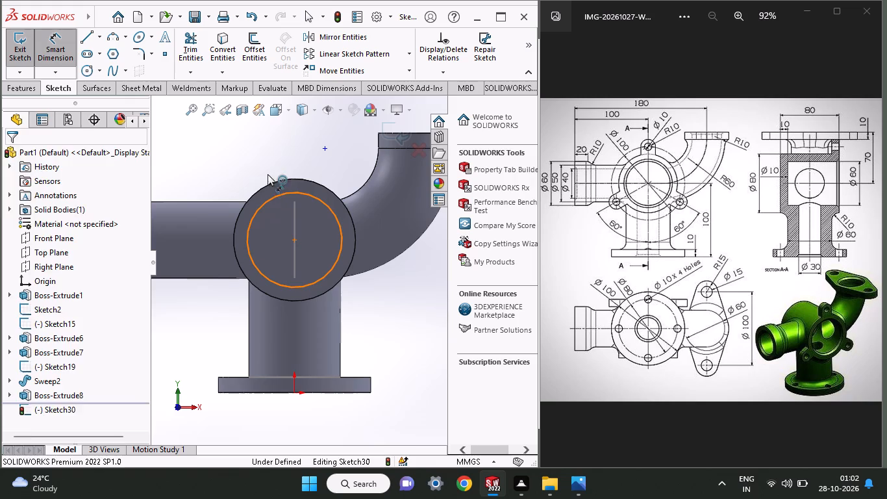
left_click_drag(269, 159, 273, 169)
type("60")
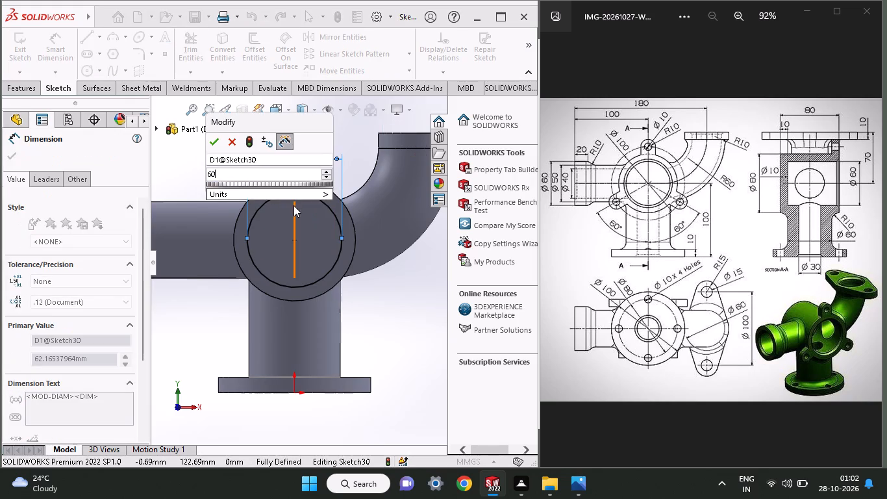
key("Return")
Cut the 60 mm circle into the horizontal body with a Blind Extruded Cut 70 mm deep.
left_click(22, 80)
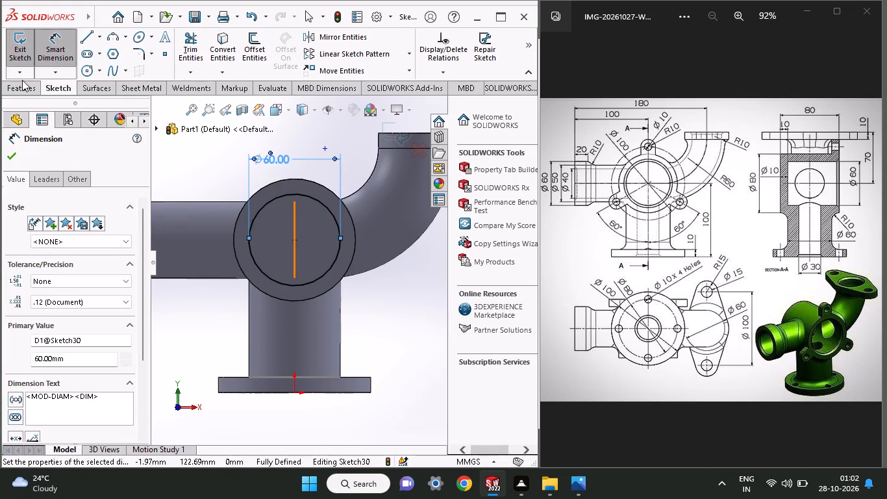
left_click(25, 90)
left_click(191, 60)
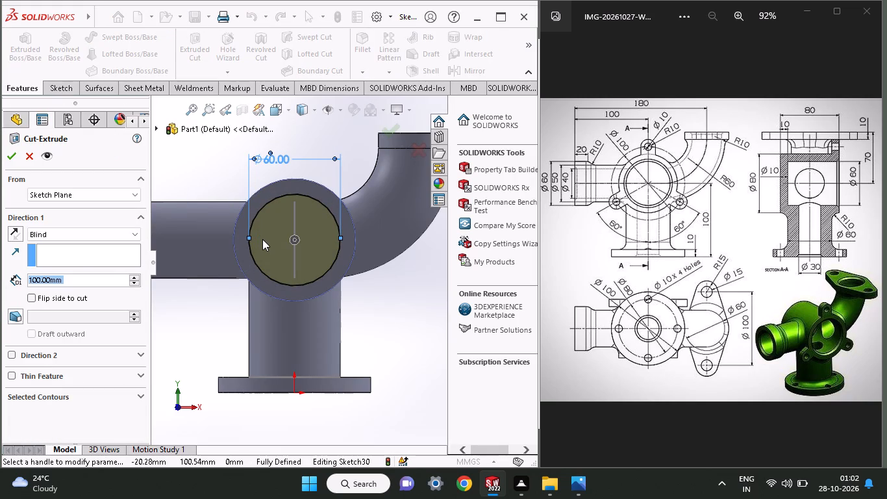
middle_click_drag(216, 322, 282, 349)
left_click_drag(73, 284, 22, 291)
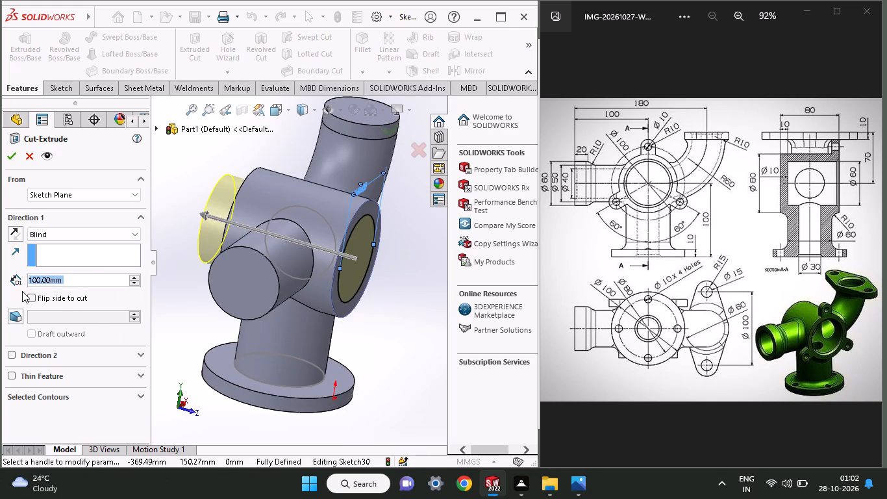
type("70")
key("Return")
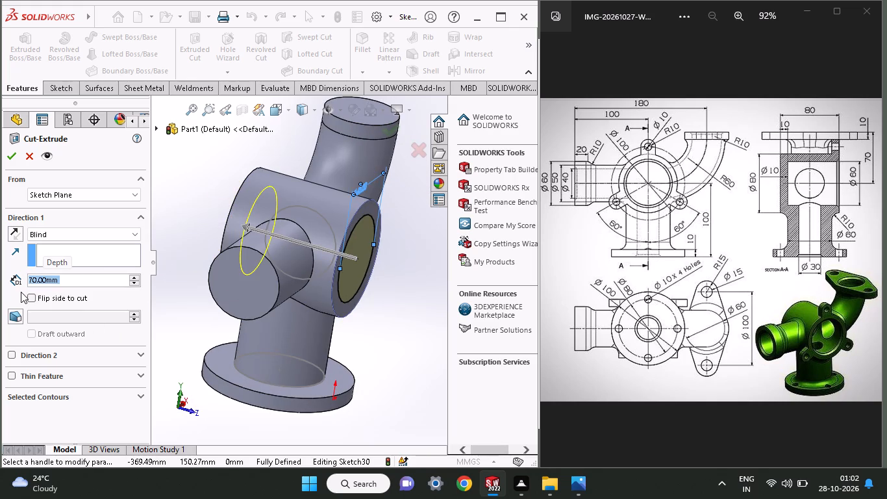
left_click(10, 155)
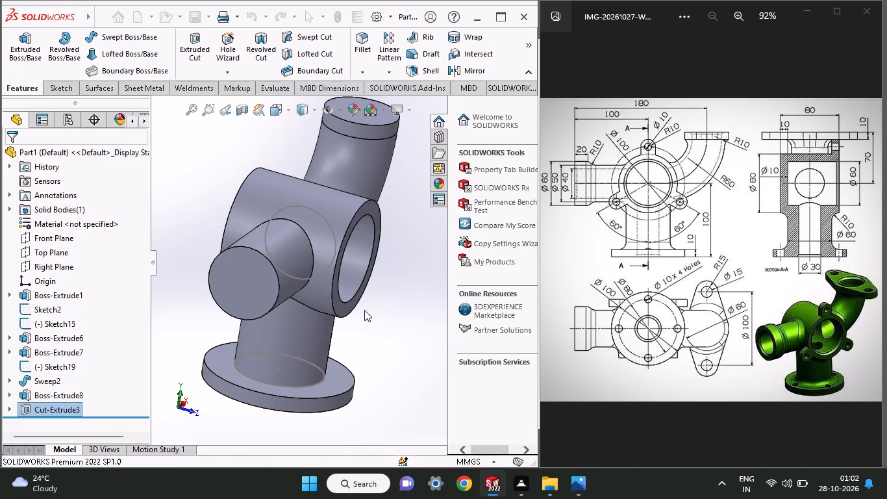
Hide the leftover circle sketch, Sketch19, inside the bored body.
middle_click_drag(373, 312, 262, 303)
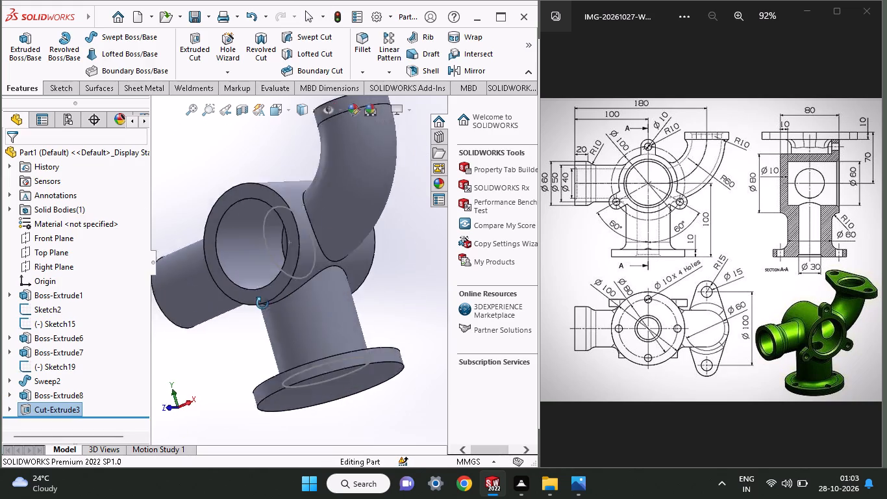
middle_click_drag(262, 303, 297, 326)
right_click(286, 266)
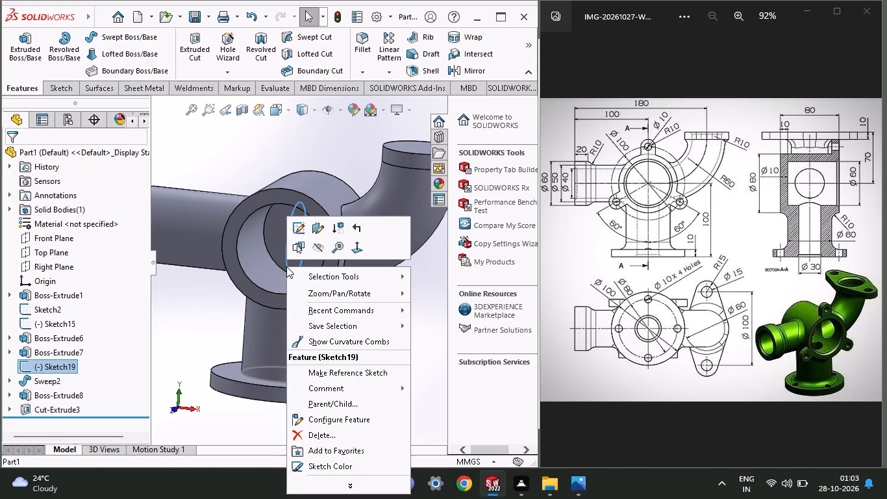
left_click(321, 248)
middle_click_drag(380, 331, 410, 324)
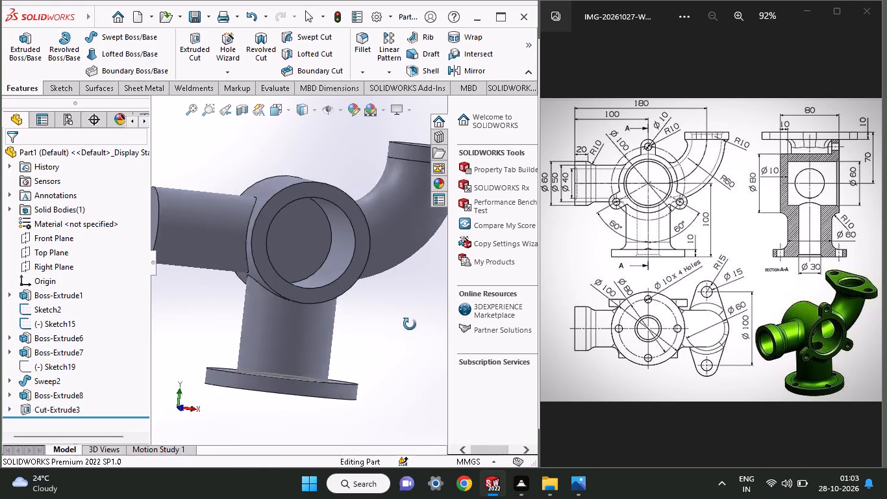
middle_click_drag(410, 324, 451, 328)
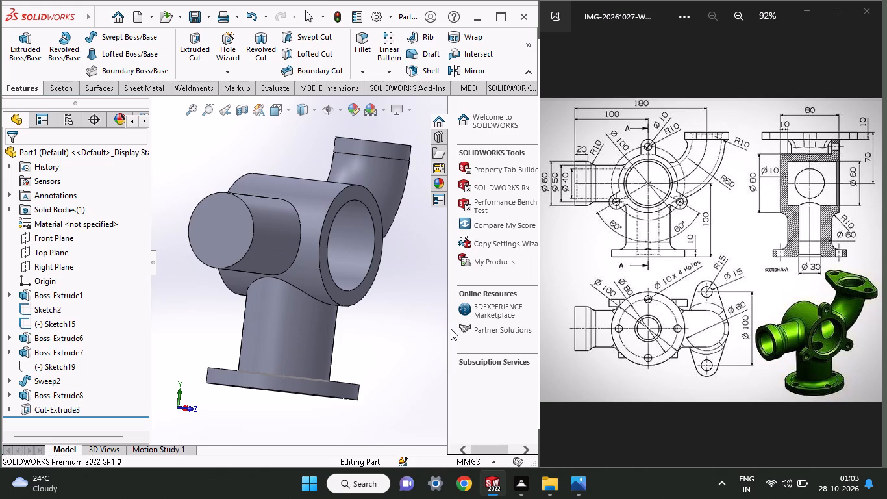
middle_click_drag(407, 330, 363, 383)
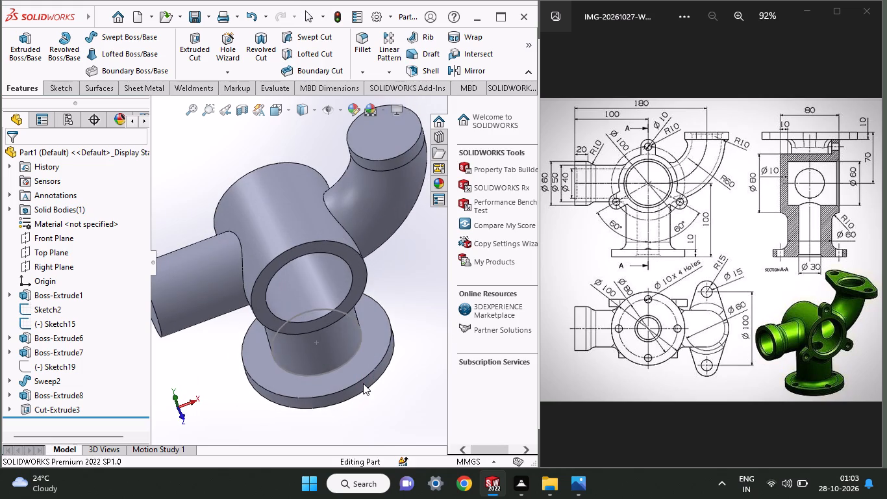
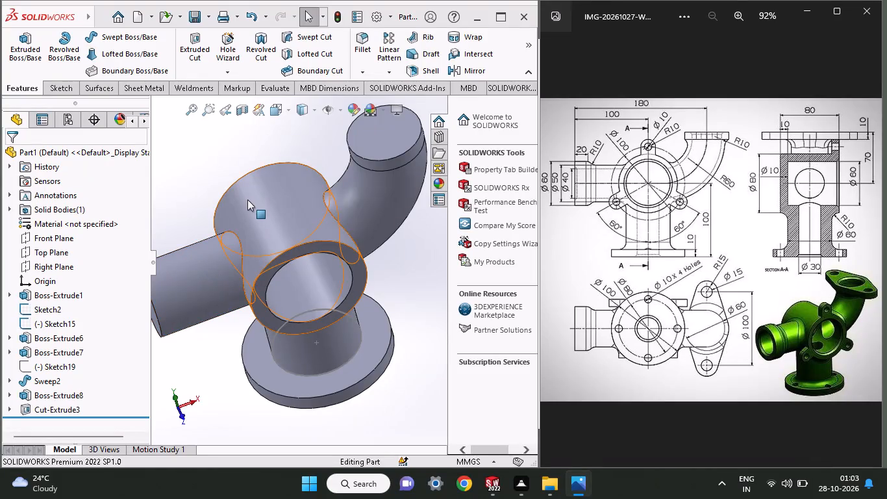
Sketch a 60 mm diameter circle on the end face of the horizontal side pipe, concentric with the pipe.
middle_click_drag(212, 195, 211, 164)
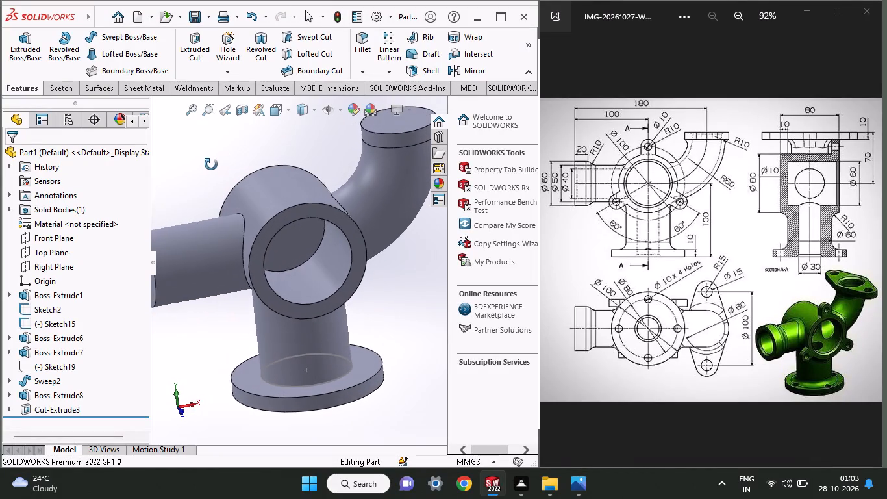
middle_click_drag(211, 164, 252, 146)
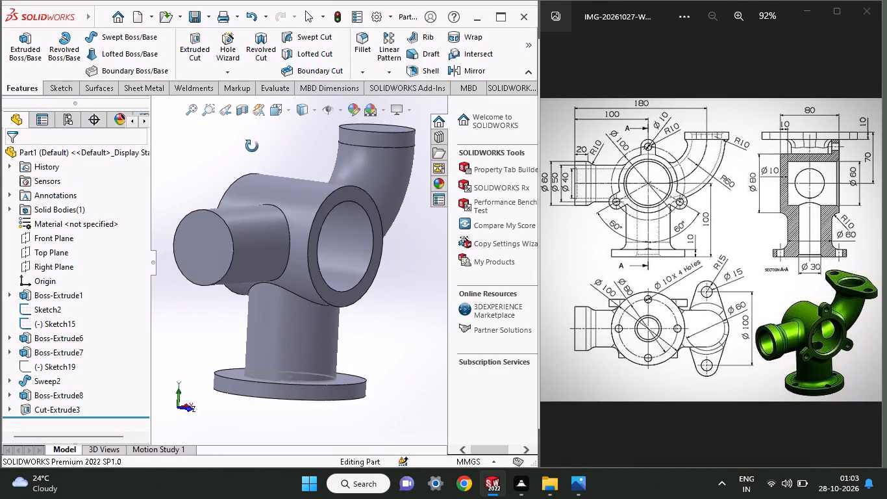
middle_click_drag(252, 146, 282, 153)
left_click(271, 261)
left_click(325, 229)
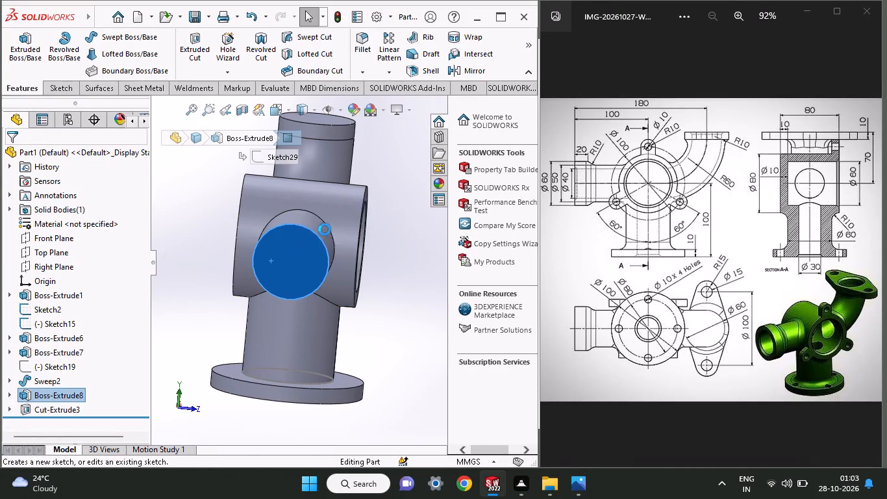
left_click(88, 74)
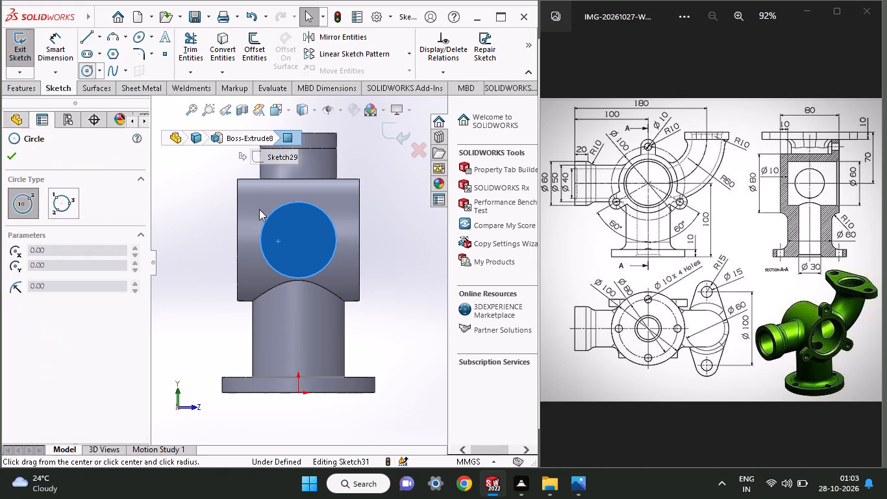
left_click(297, 240)
left_click(337, 279)
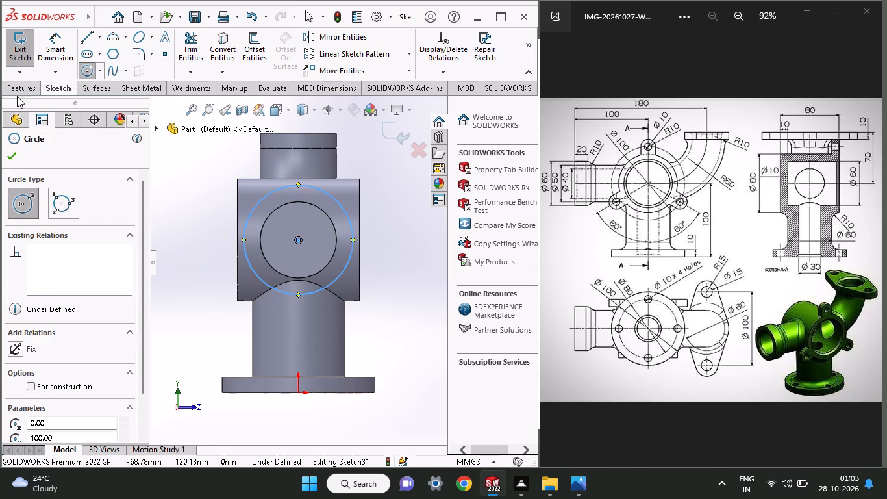
left_click(44, 53)
left_click(347, 269)
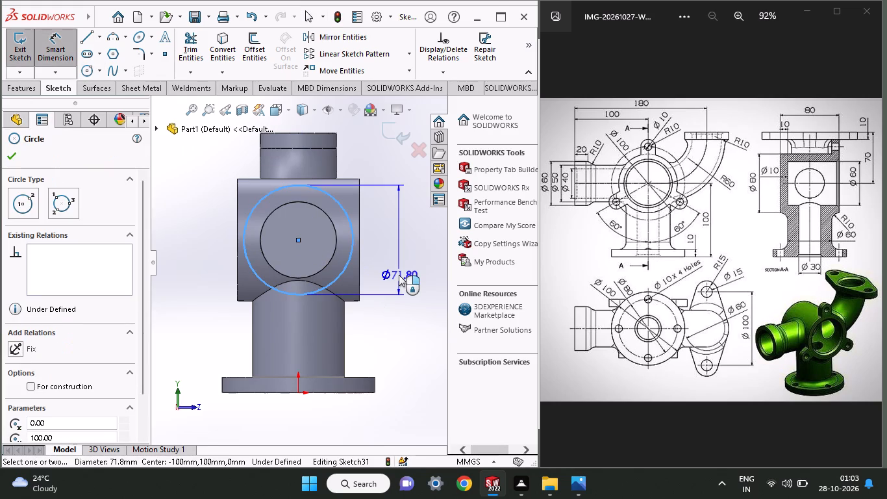
left_click(399, 275)
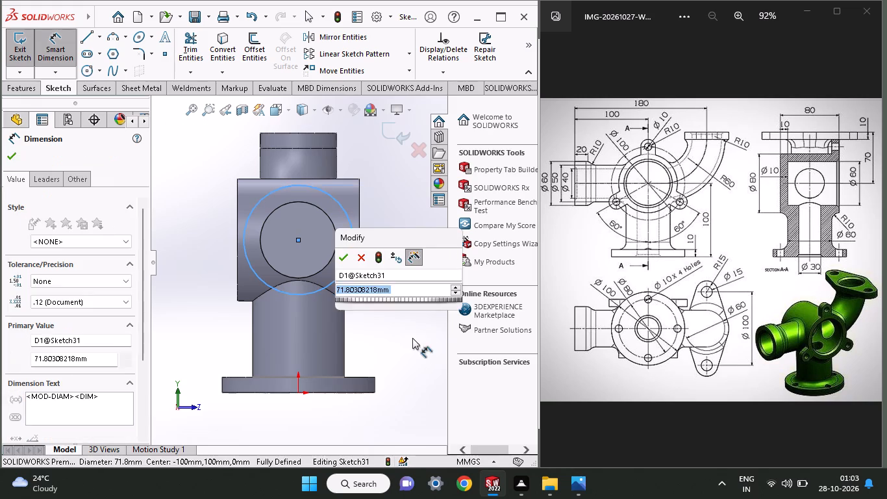
type("60")
key("Return")
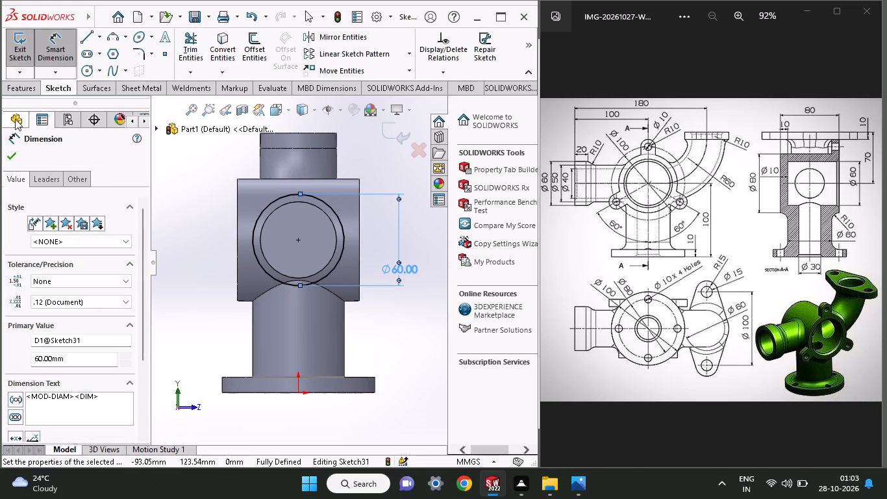
Extrude the 60 mm circle 20 mm back toward the main body to form the side pipe's end collar.
left_click(14, 94)
left_click(15, 65)
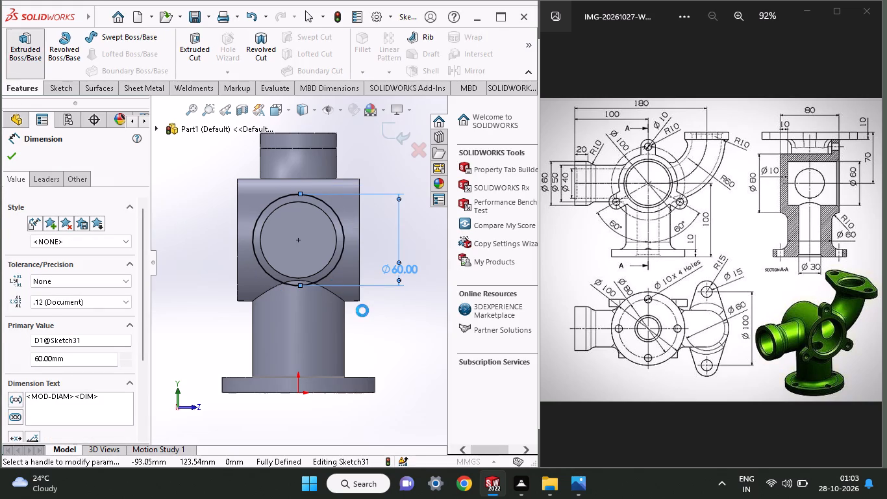
middle_click_drag(362, 311, 320, 324)
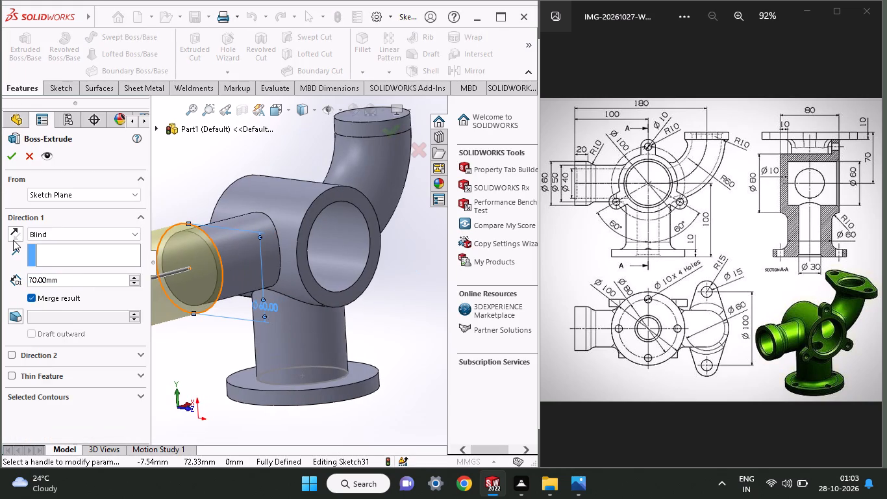
left_click(13, 240)
left_click_drag(68, 280, 0, 282)
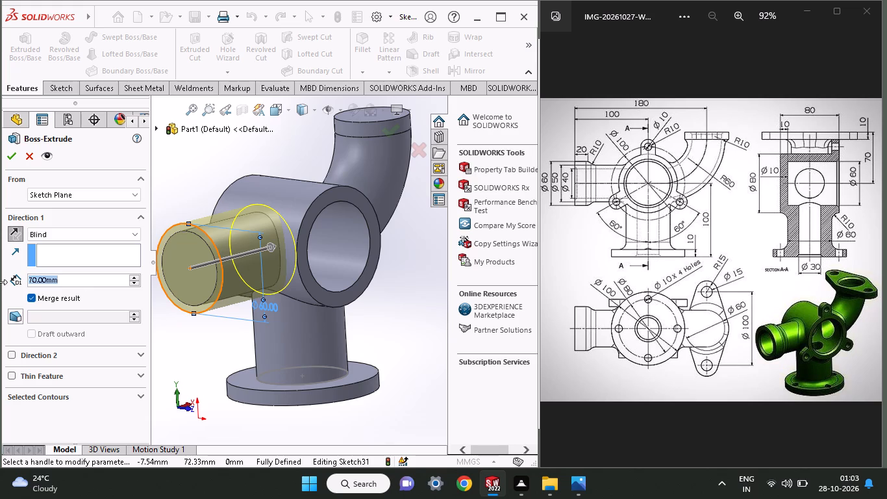
type("20")
key("Return")
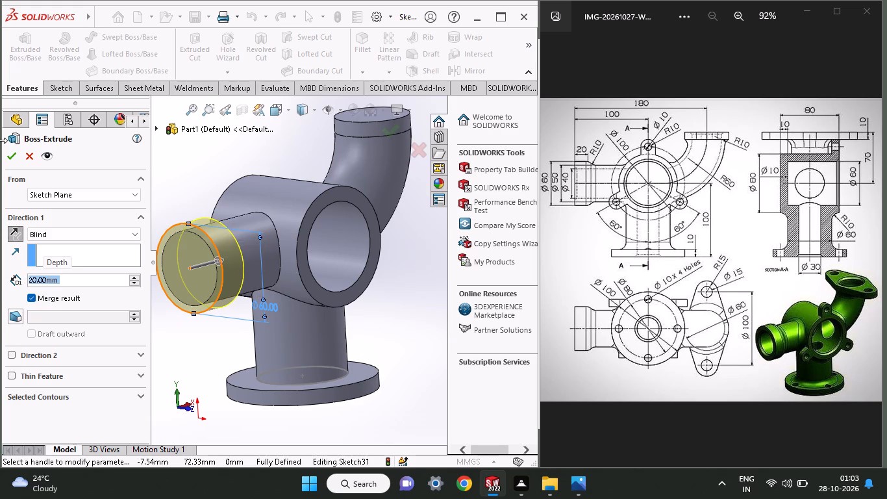
left_click(10, 162)
On the elbow's end face, sketch a concentric circle about 61 mm in diameter, with small circles centred about 47 mm above and 43 mm below.
middle_click(372, 335)
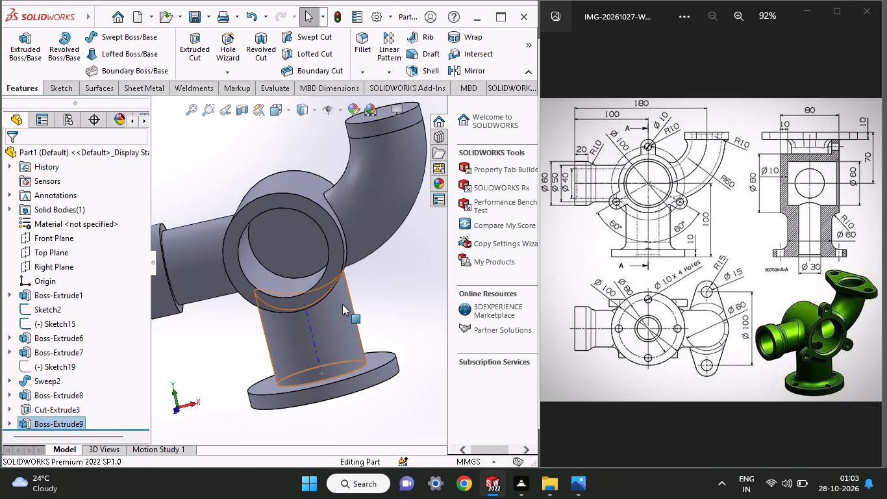
middle_click_drag(376, 281, 375, 283)
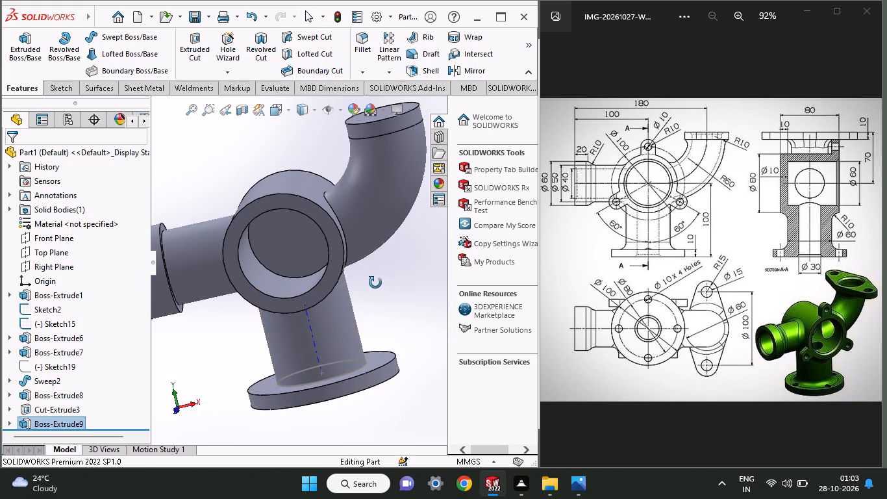
middle_click_drag(375, 283, 374, 353)
left_click(388, 222)
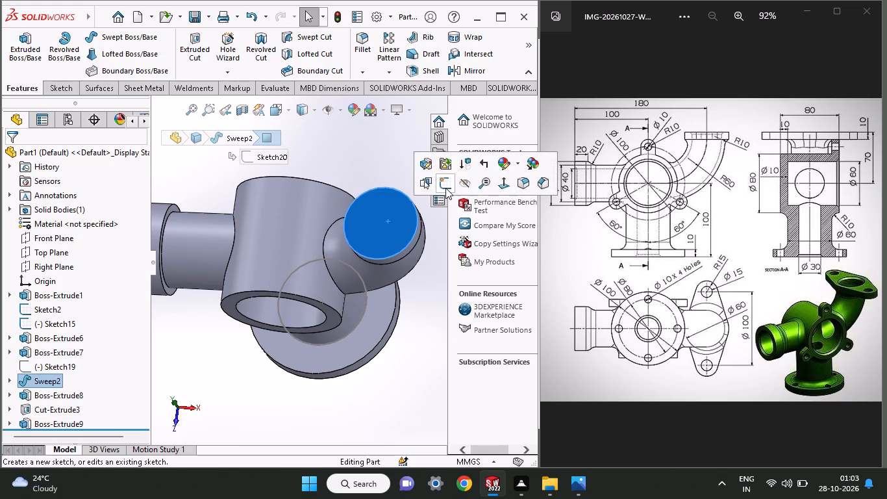
left_click(445, 188)
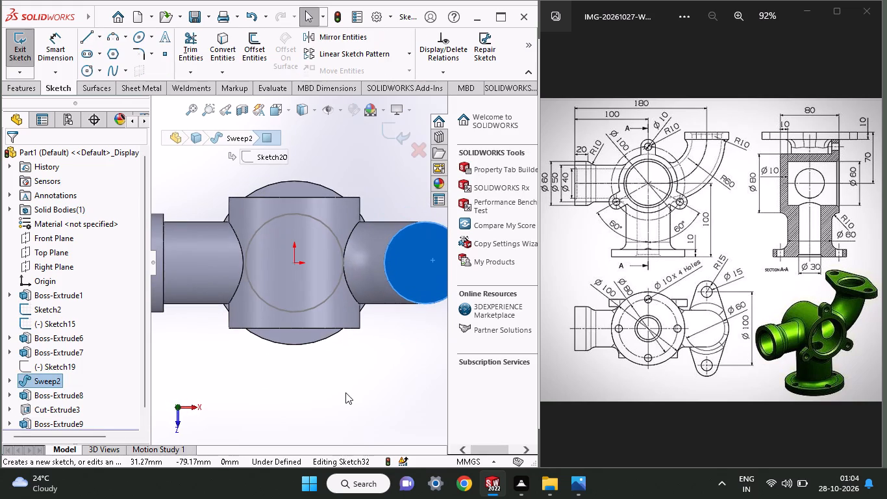
scroll(345, 392, "up", 5)
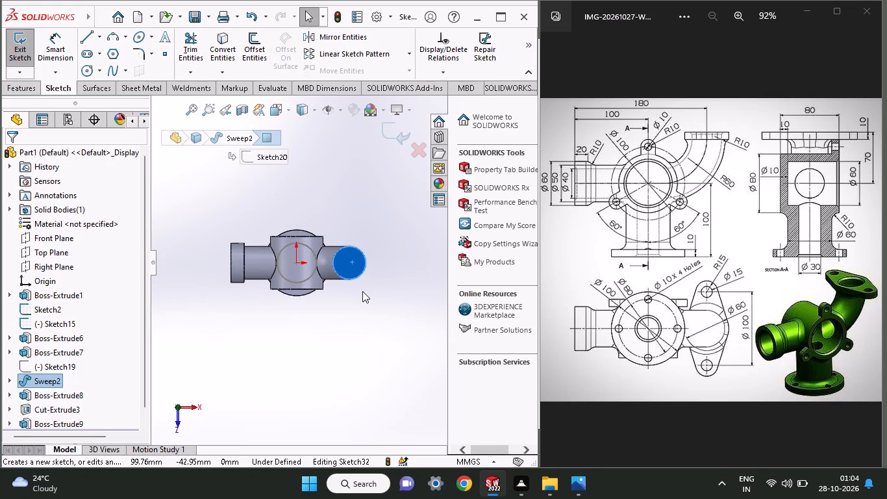
scroll(362, 291, "down", 5, "ctrl")
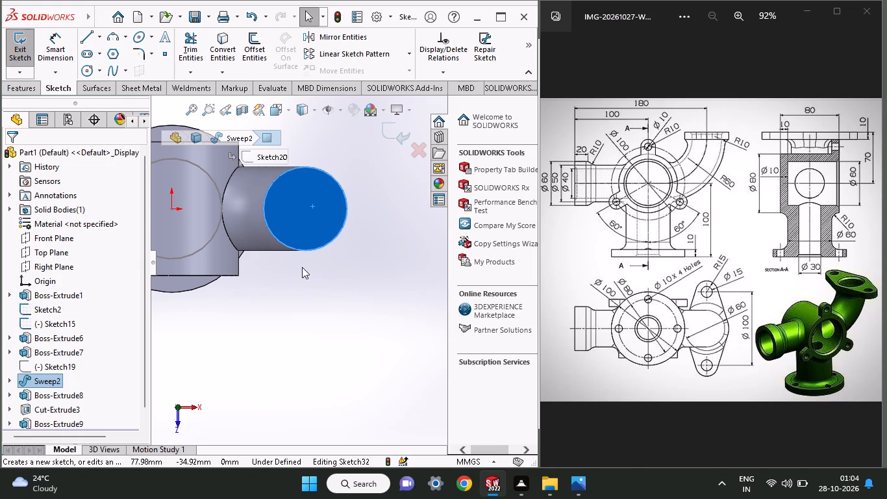
left_click(88, 73)
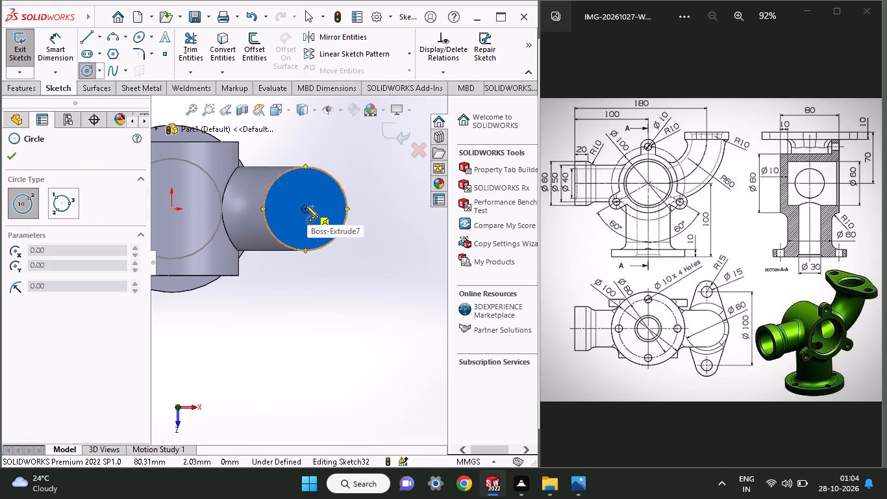
left_click(305, 210)
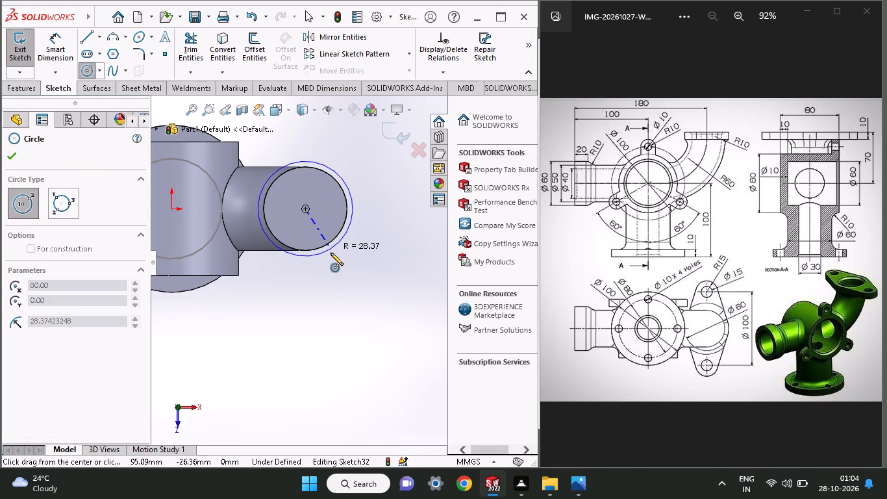
left_click(331, 253)
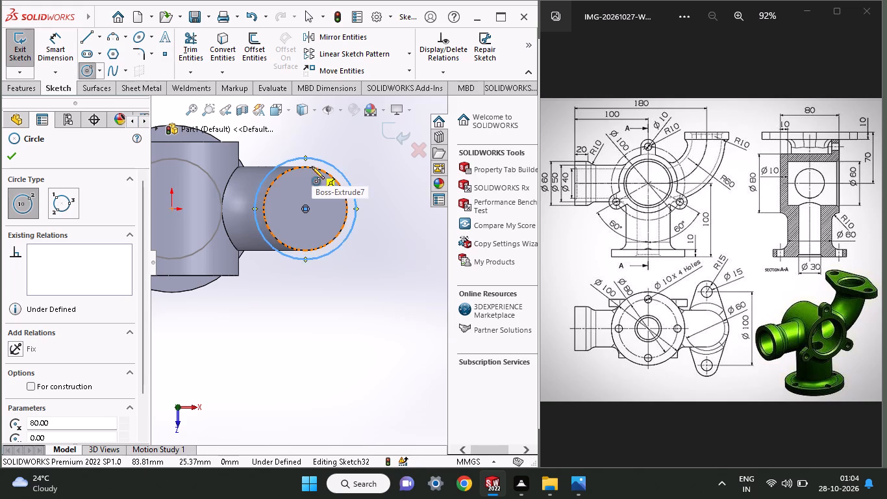
left_click(305, 131)
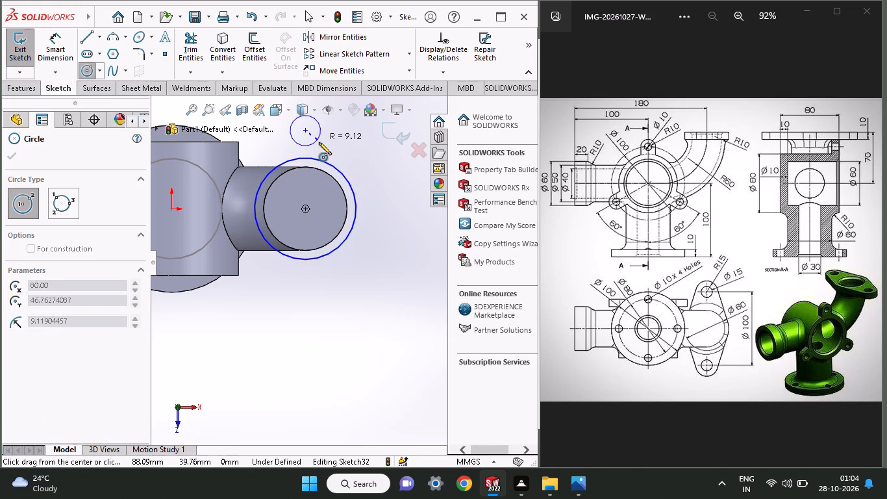
left_click(319, 142)
left_click(305, 280)
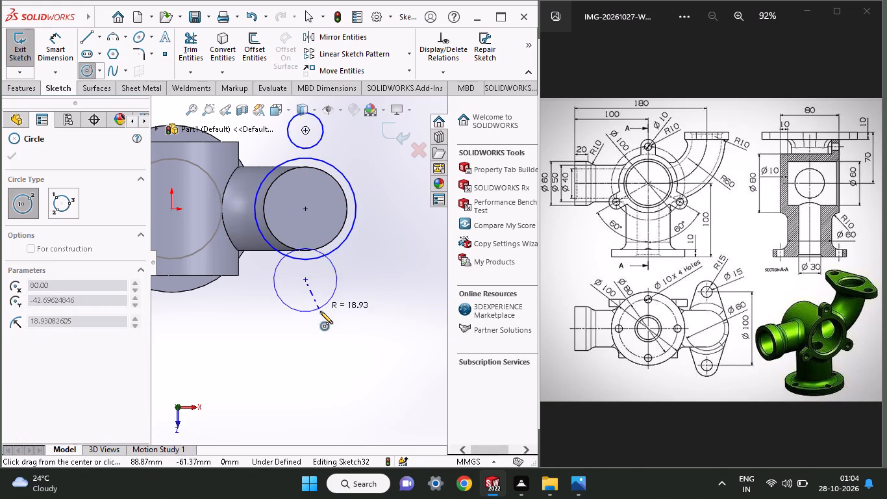
left_click(313, 290)
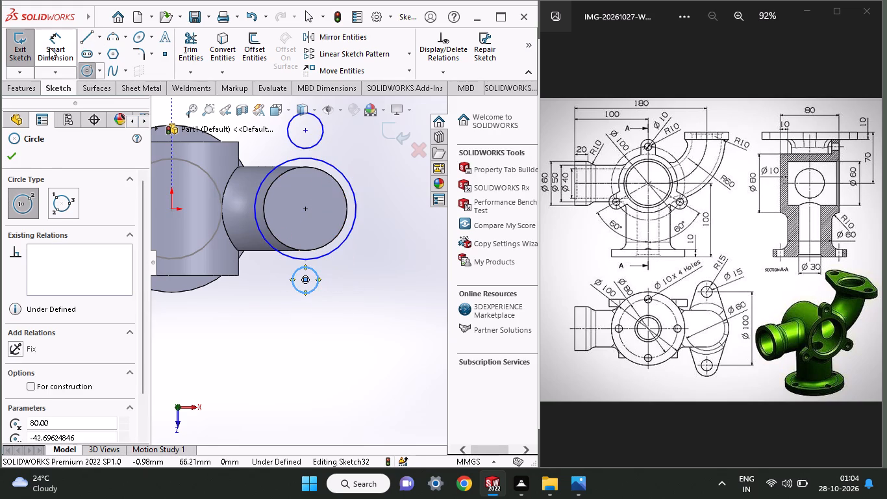
Set the diameter of the large circle around the elbow's end to 60 mm.
left_click(49, 47)
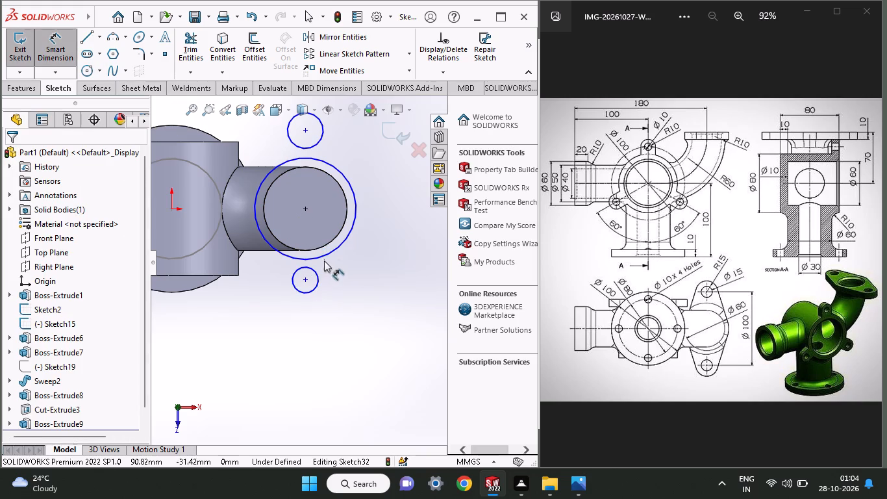
left_click(325, 258)
left_click(366, 258)
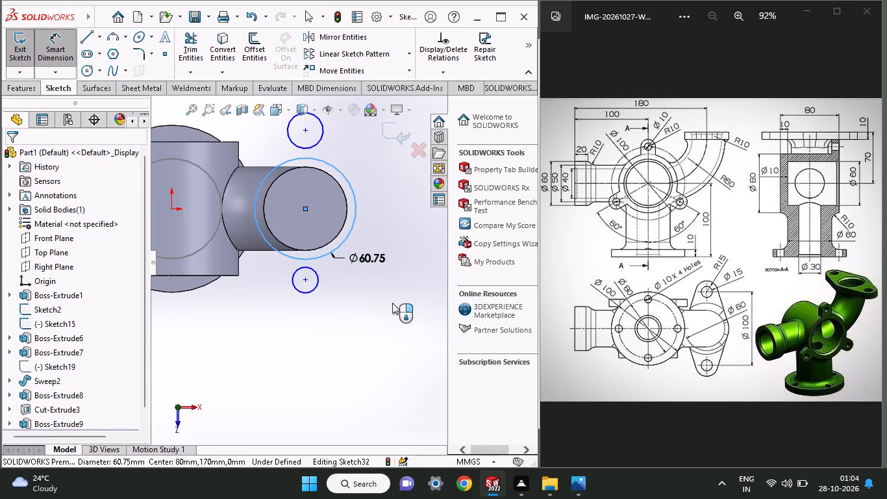
type("60")
key("Return")
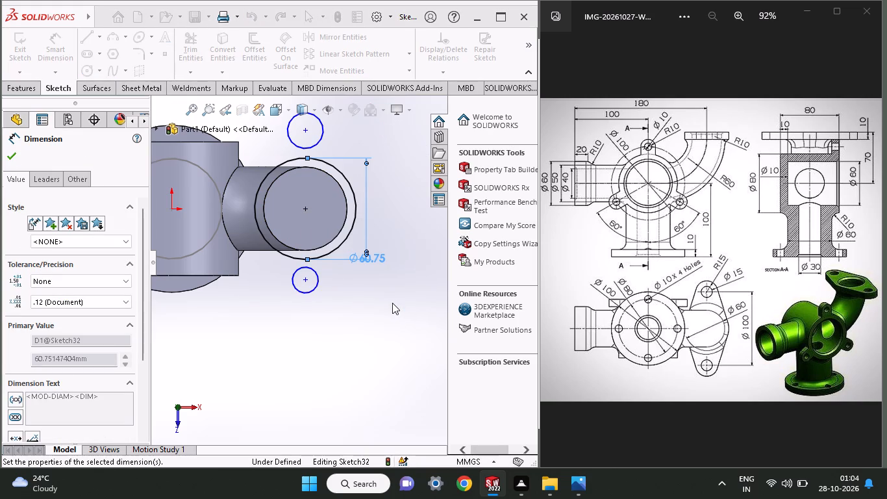
Dimension each small circle's centre at 50 mm from the large circle's centre.
left_click(309, 284)
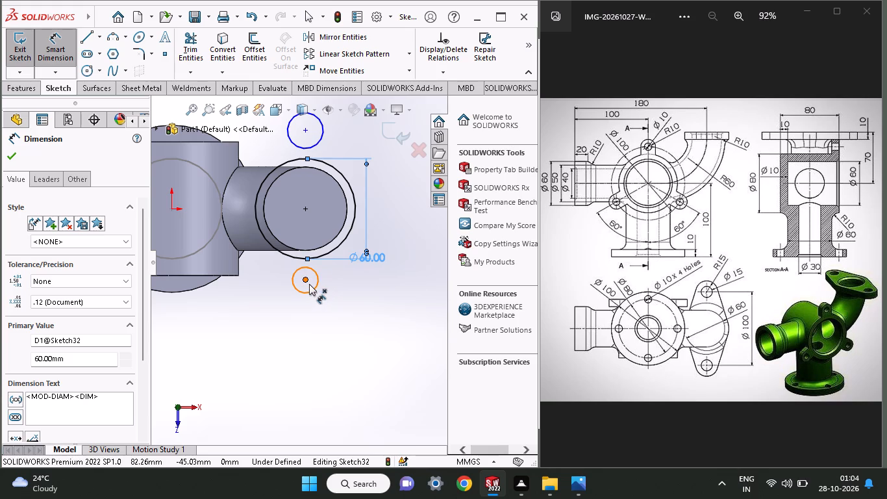
left_click(305, 212)
left_click(401, 238)
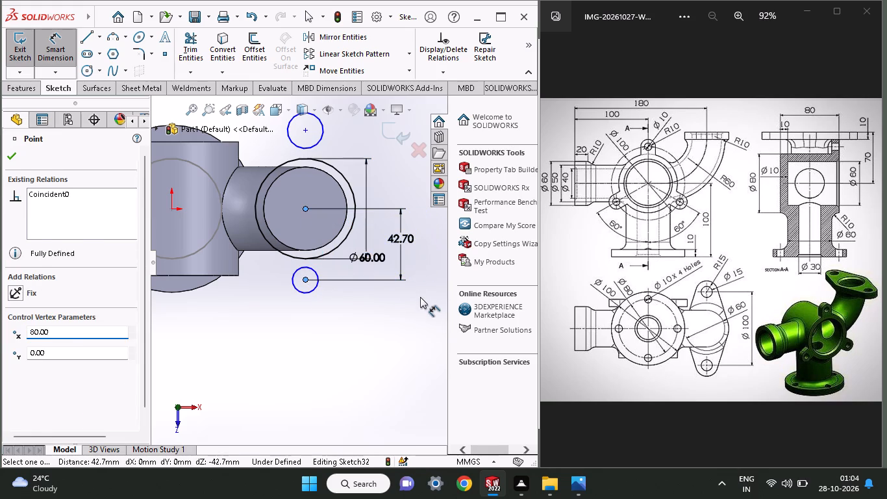
type("50")
key("Return")
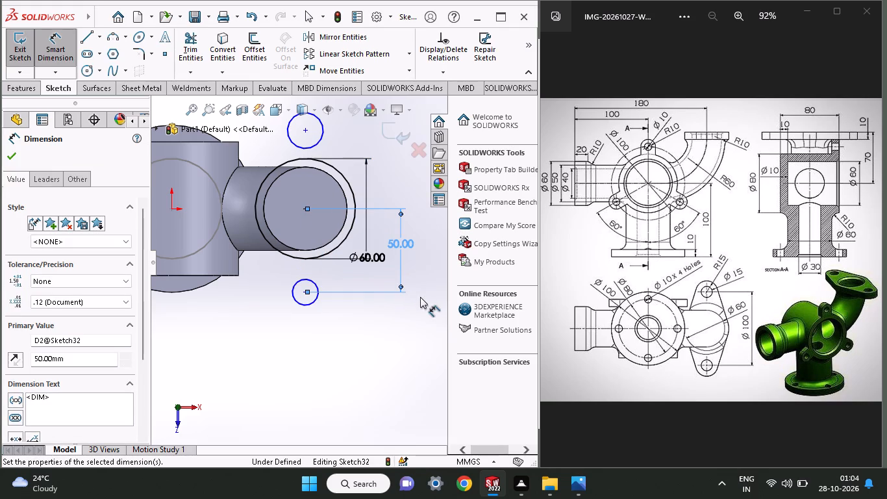
left_click(301, 128)
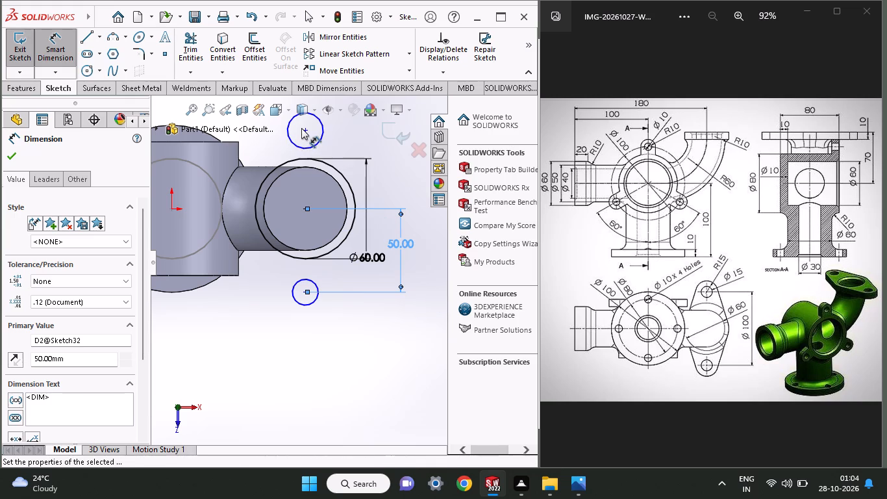
left_click(306, 211)
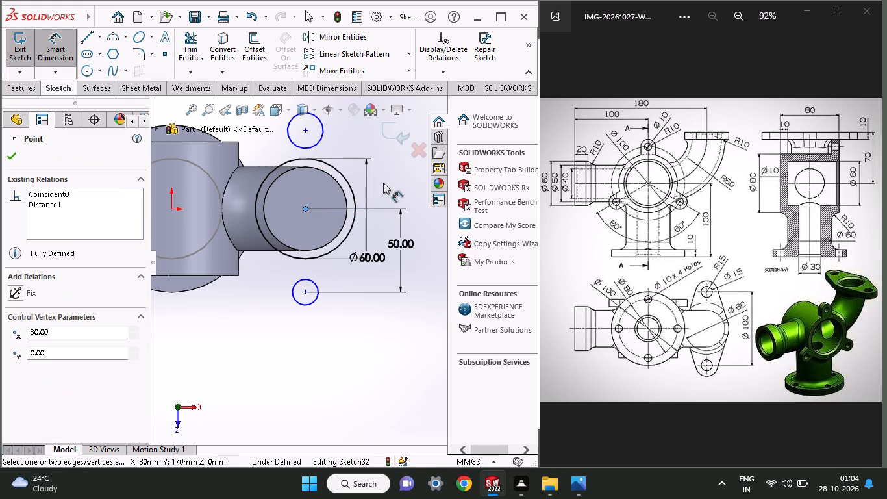
left_click(304, 134)
left_click(386, 175)
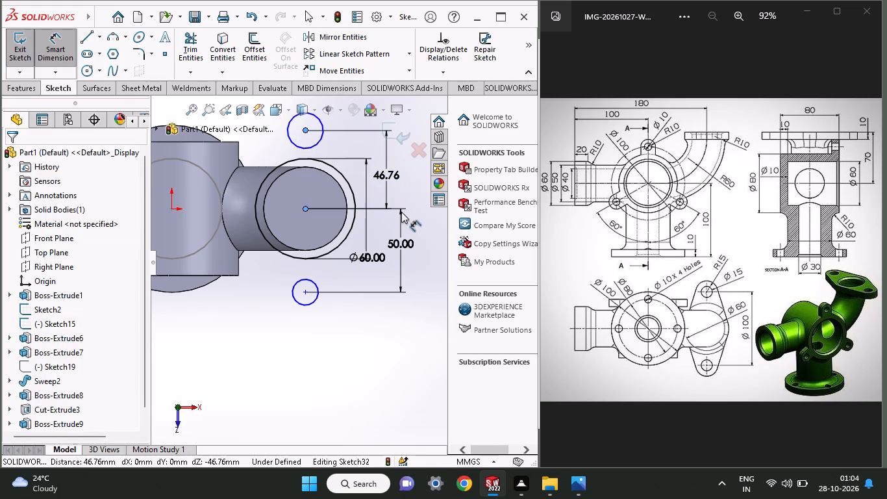
type("50")
key("Return")
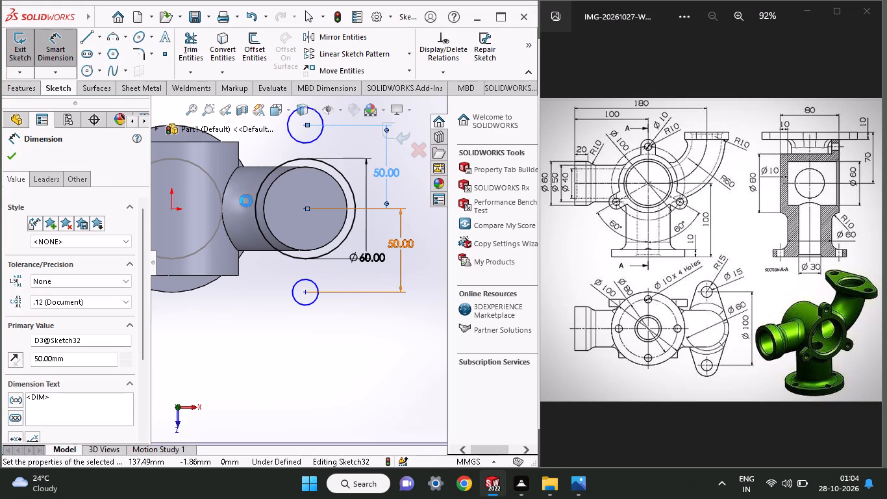
left_click(12, 151)
Set the diameter of each small circle above and below the elbow's end to 30 mm.
left_click(51, 58)
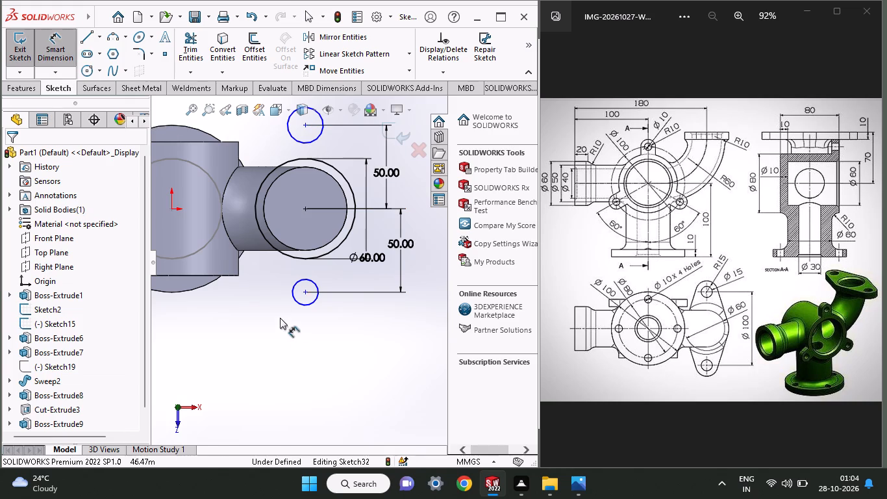
left_click(307, 303)
left_click(299, 335)
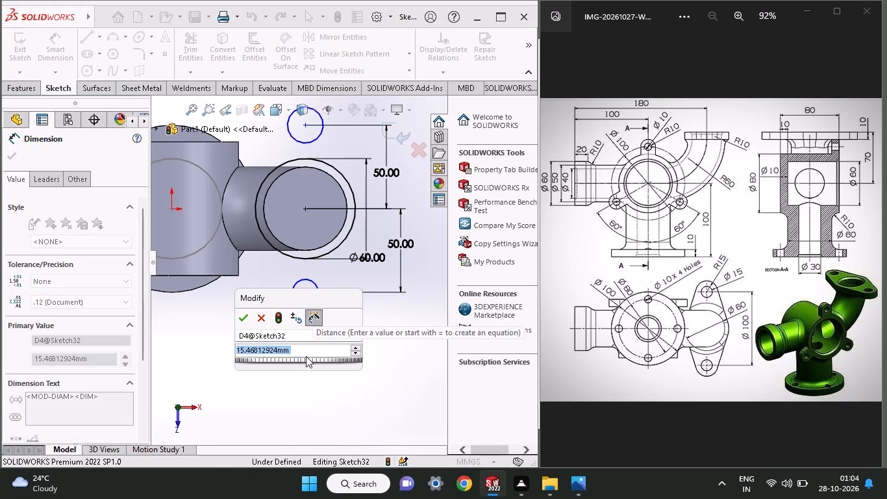
type("30")
key("Return")
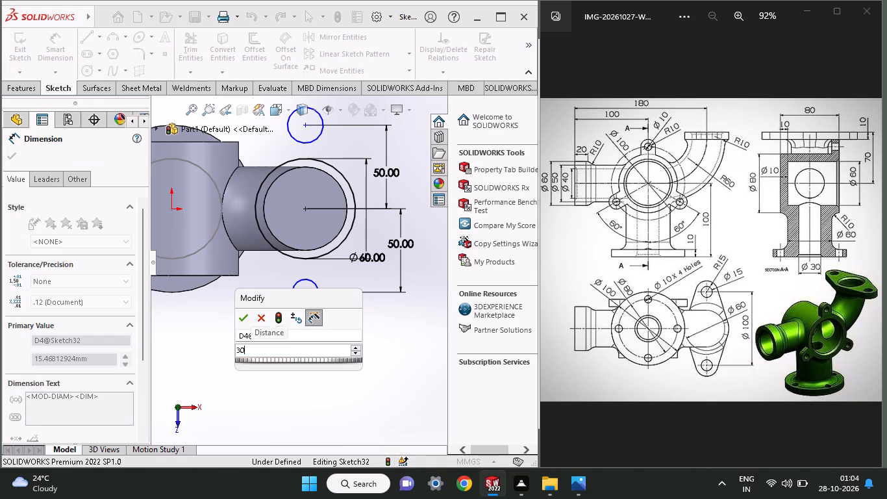
left_click(307, 143)
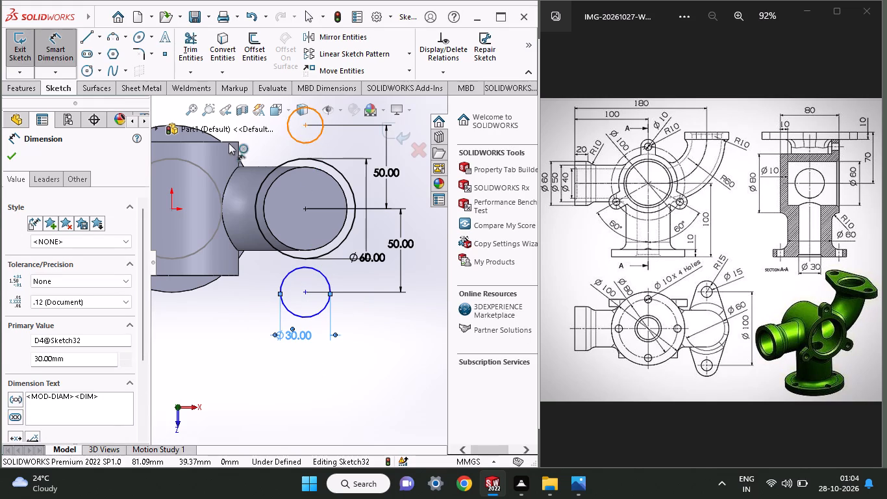
left_click(260, 149)
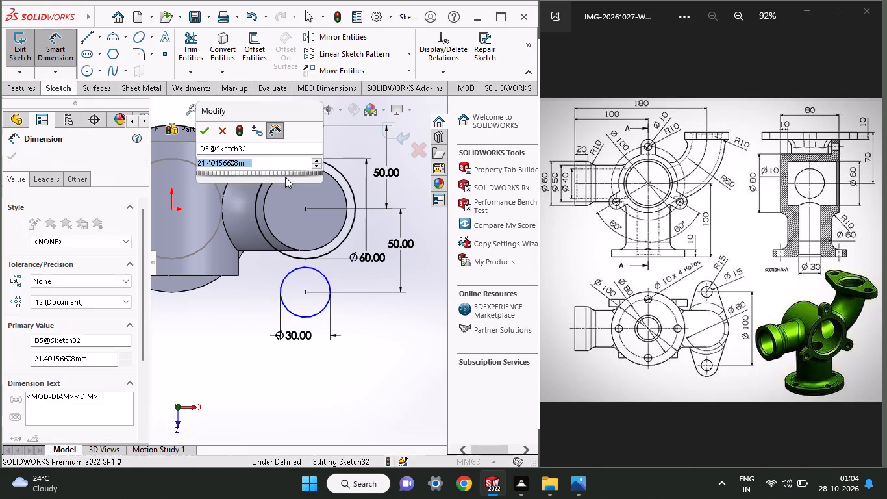
type("30")
key("Return")
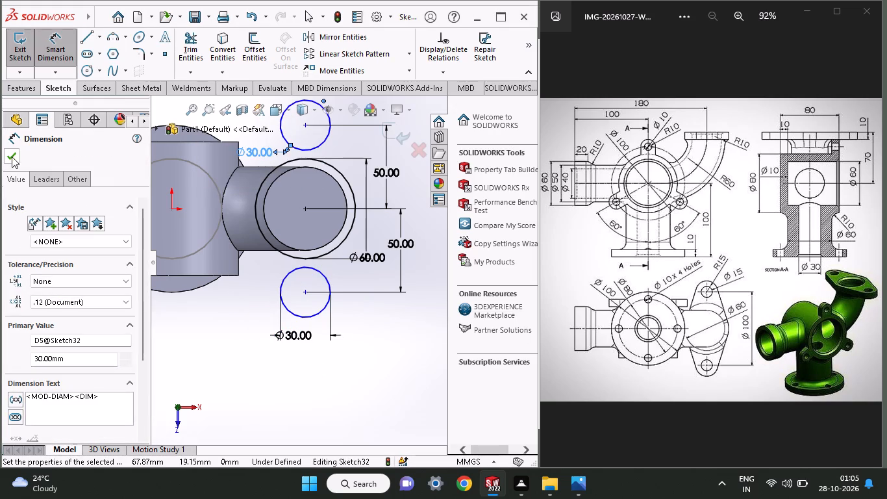
left_click(11, 155)
Sketch two slanted lines, about 75 mm and 66 mm long, along either side of the large and lower small circles.
left_click(89, 36)
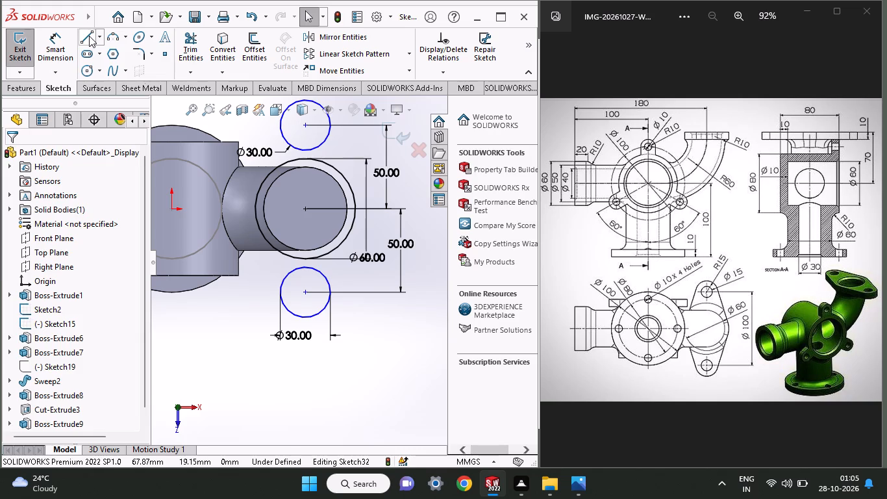
left_click(293, 322)
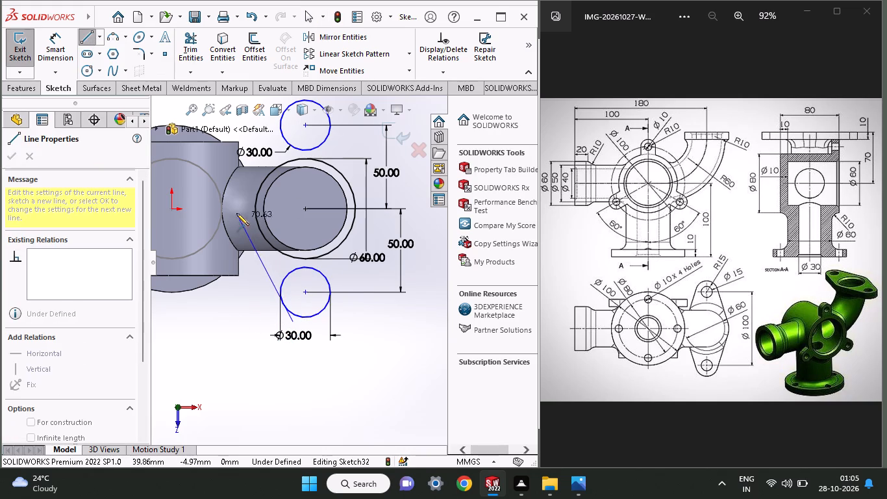
left_click(240, 205)
right_click(218, 288)
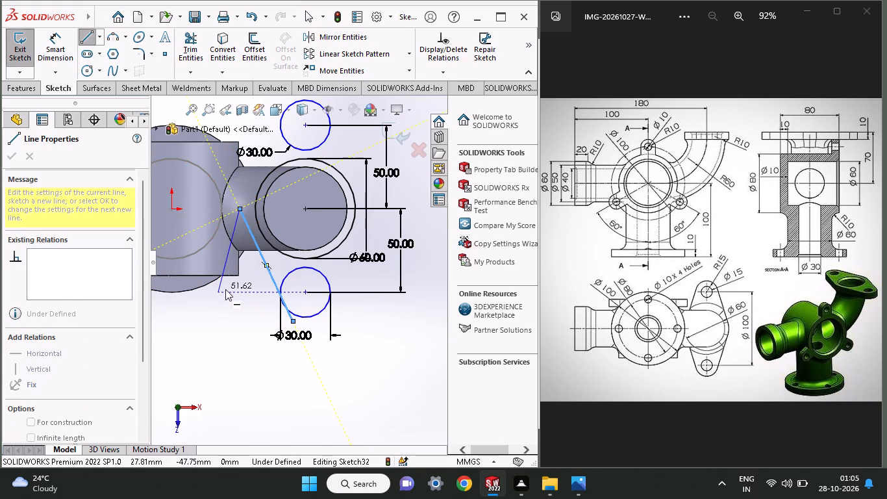
left_click(225, 292)
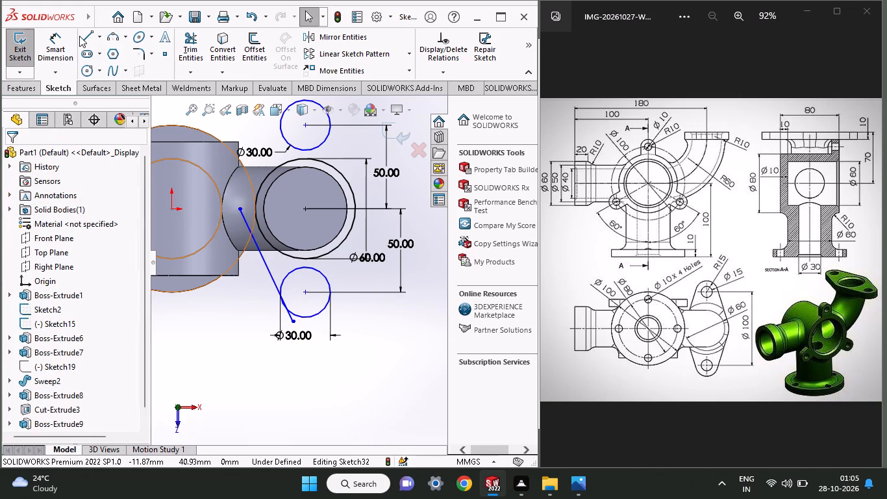
left_click(79, 36)
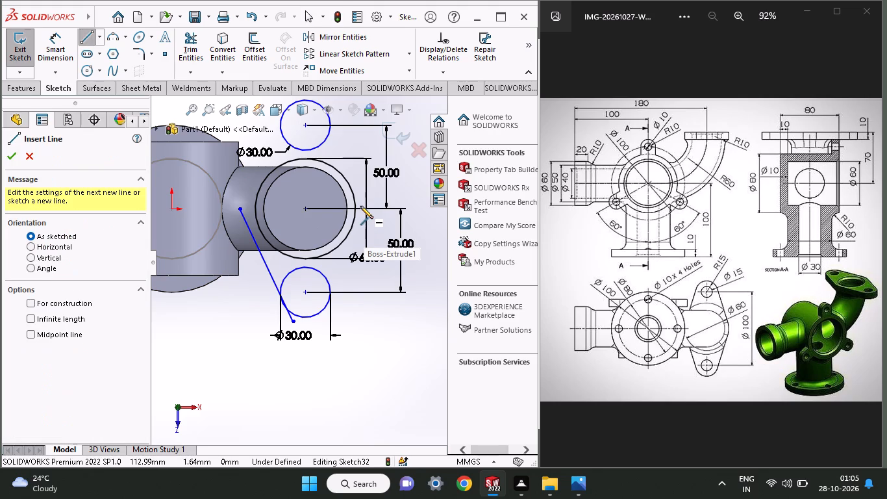
left_click(360, 205)
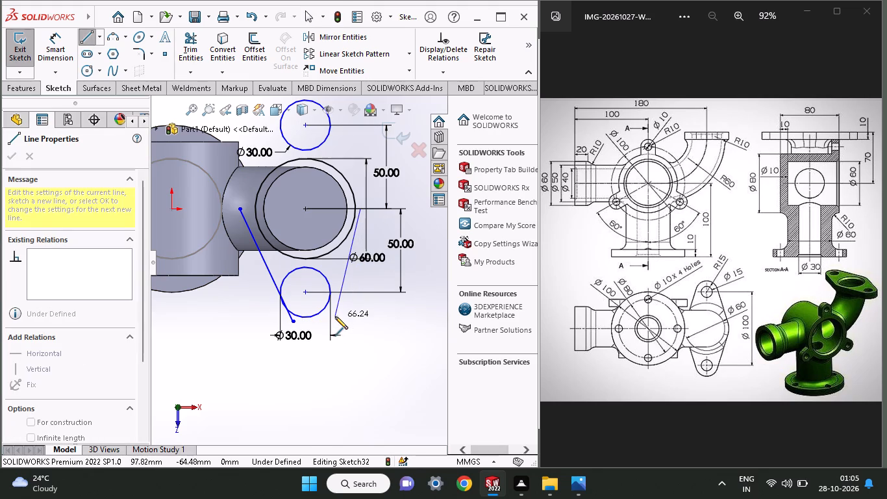
left_click(332, 316)
right_click(345, 314)
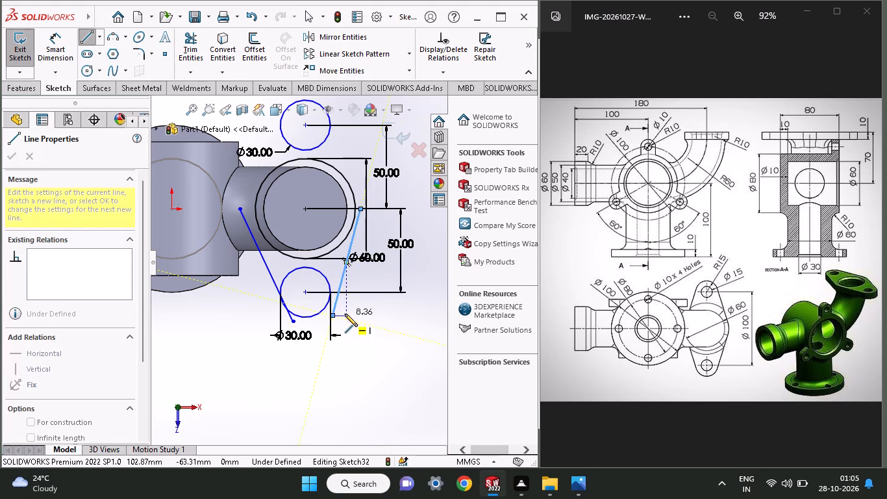
left_click(373, 327)
Sketch two more slanted lines along either side of the large and upper small circles.
left_click(82, 38)
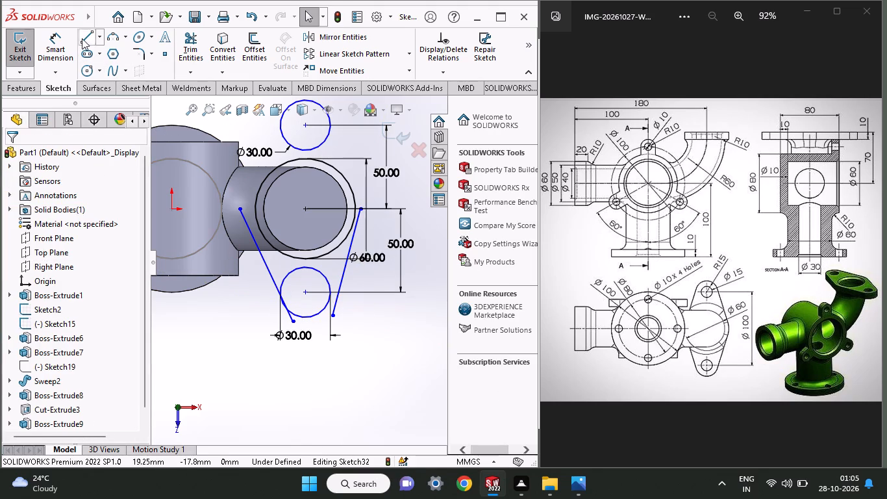
left_click(247, 214)
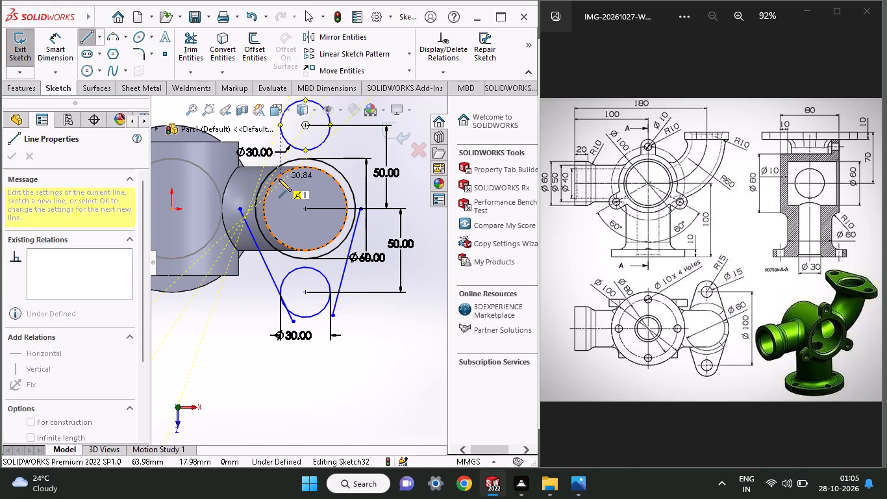
scroll(279, 179, "up", 8, "ctrl")
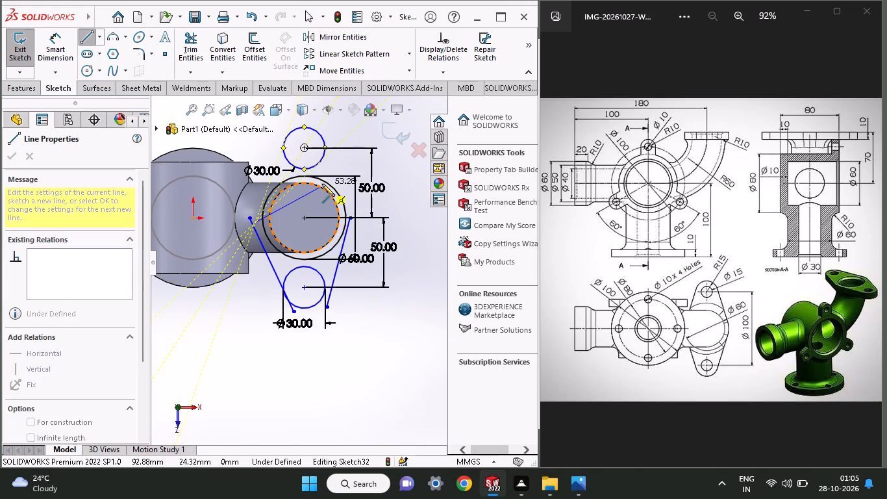
scroll(322, 184, "up", 1, "ctrl")
left_click(285, 148)
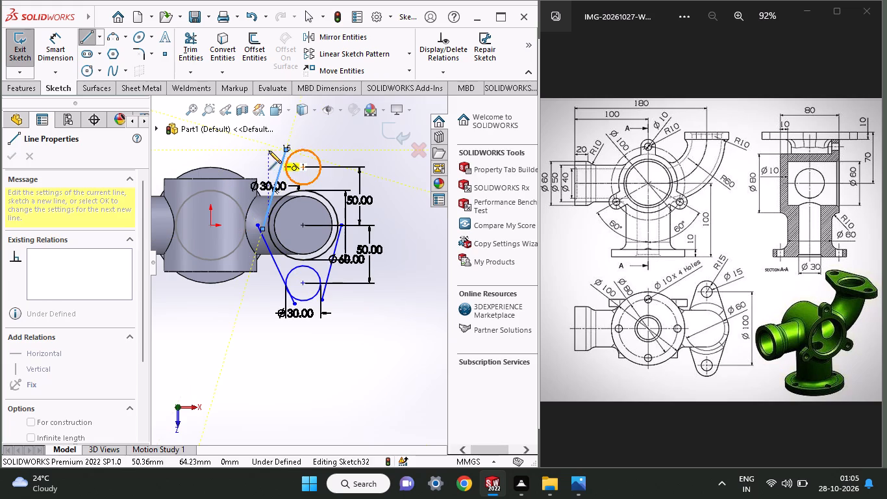
right_click(269, 151)
left_click(273, 155)
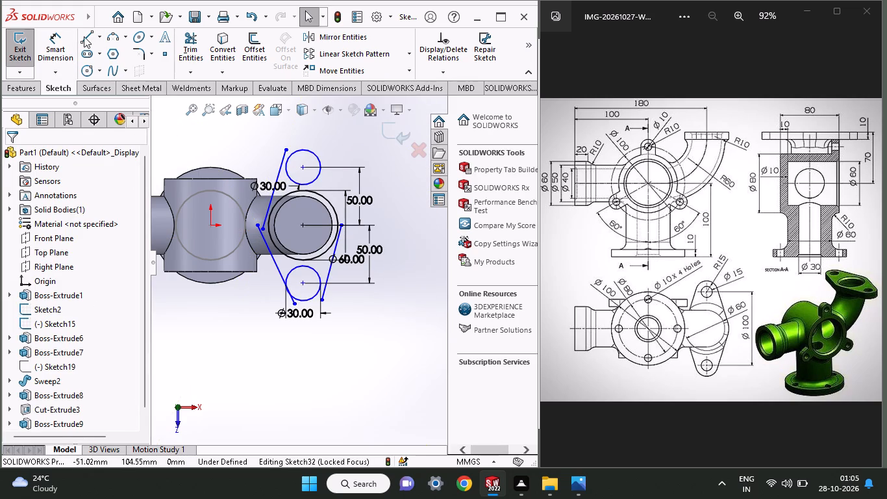
left_click(86, 36)
left_click(342, 217)
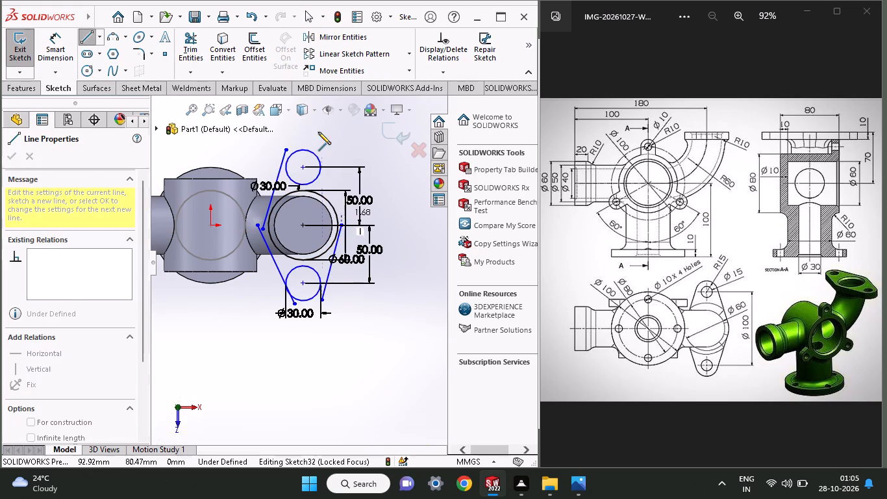
left_click(319, 145)
right_click(344, 168)
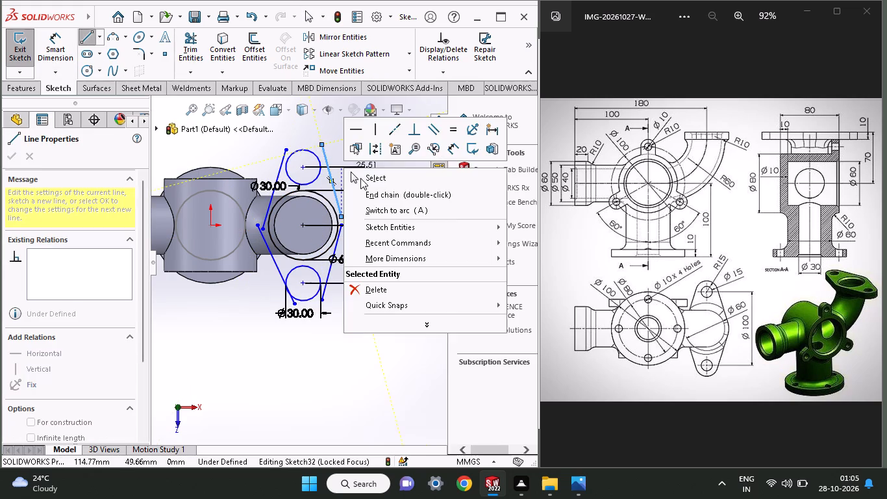
left_click(360, 178)
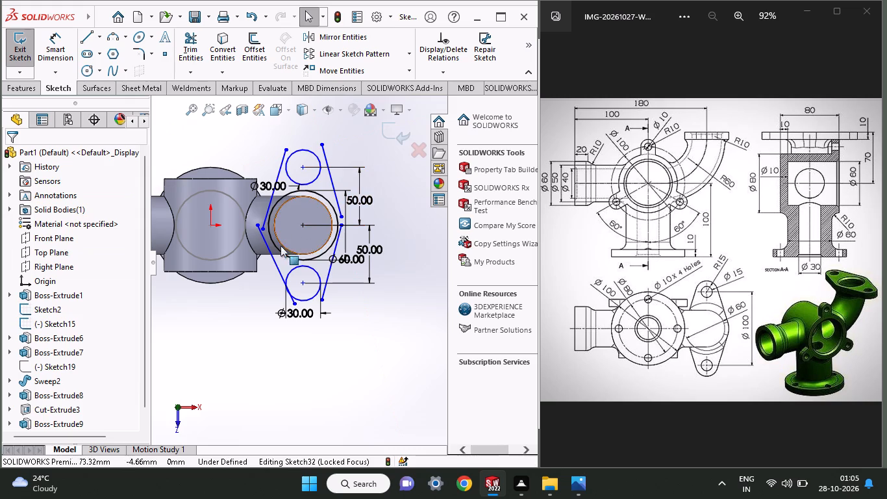
Make the lower slanted line nearest the main body tangent to the 60 mm circle.
left_click(273, 260, "shift")
left_click(282, 257, "shift")
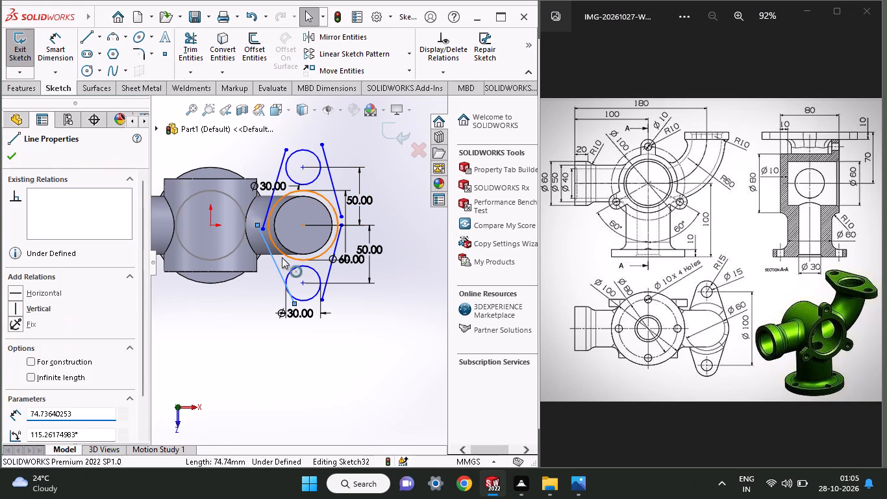
left_click(44, 365)
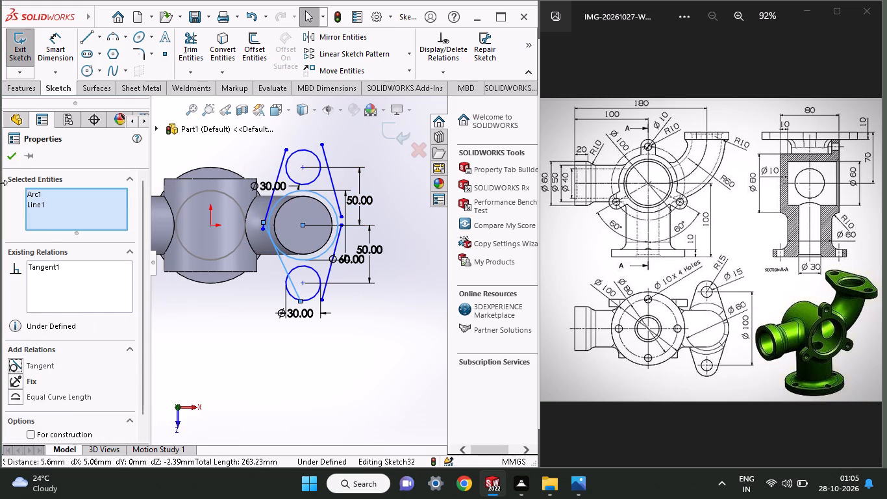
left_click(3, 155)
left_click(13, 160)
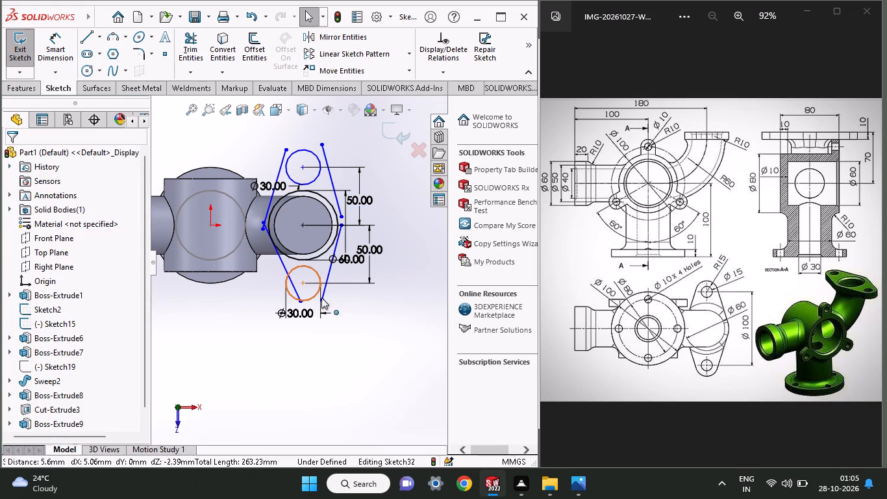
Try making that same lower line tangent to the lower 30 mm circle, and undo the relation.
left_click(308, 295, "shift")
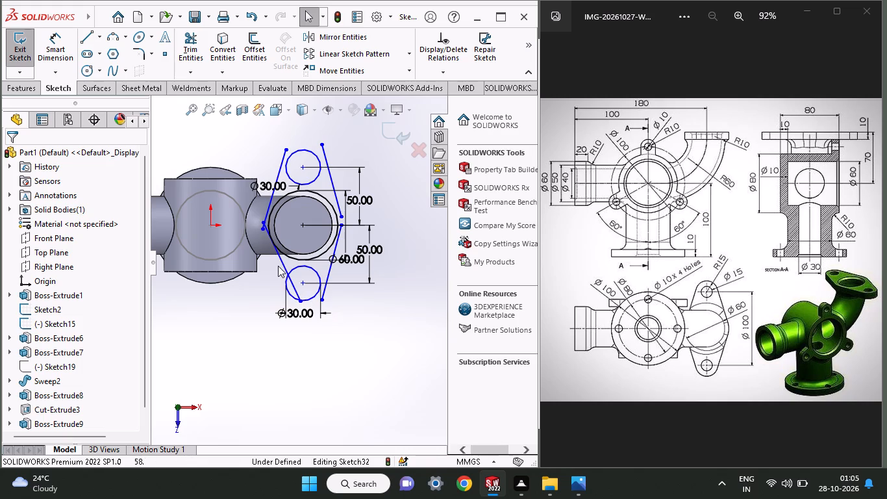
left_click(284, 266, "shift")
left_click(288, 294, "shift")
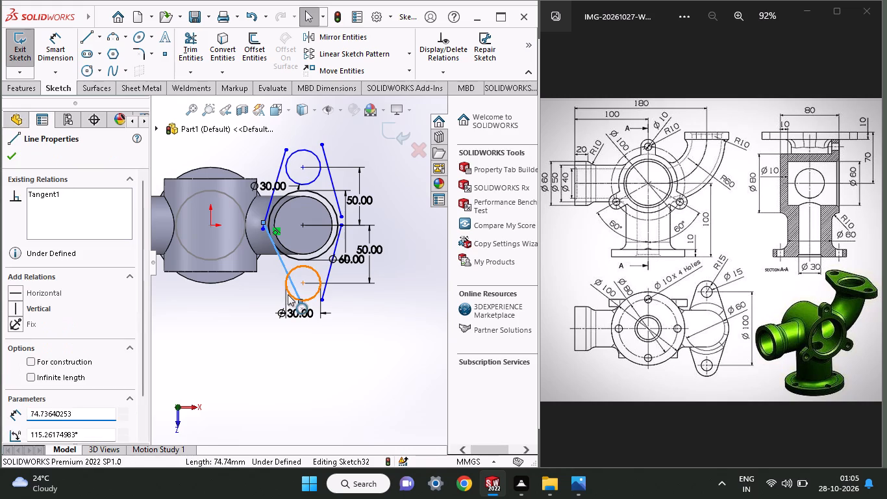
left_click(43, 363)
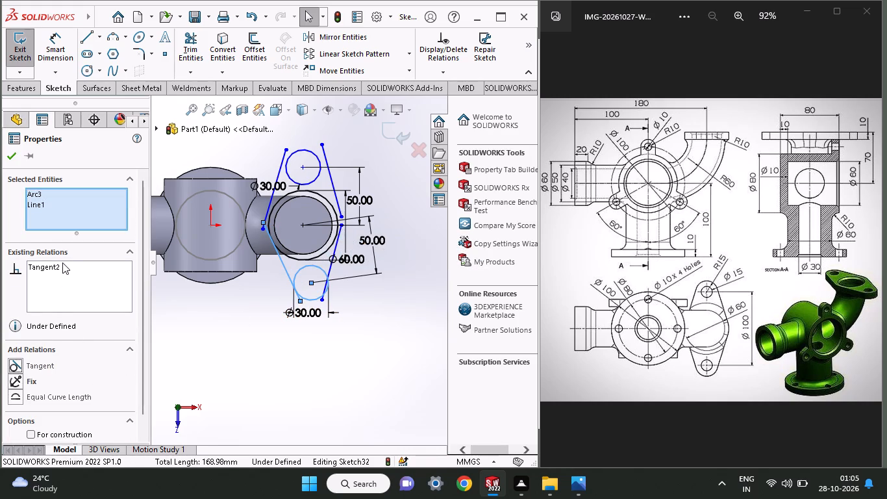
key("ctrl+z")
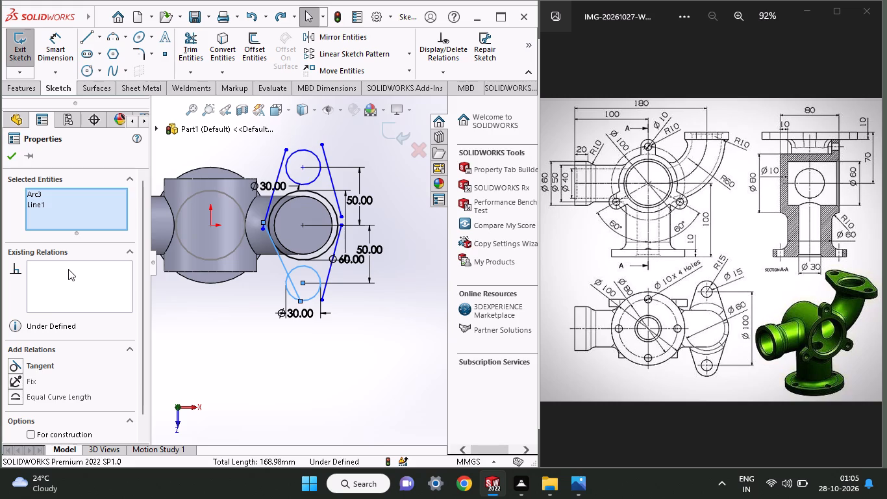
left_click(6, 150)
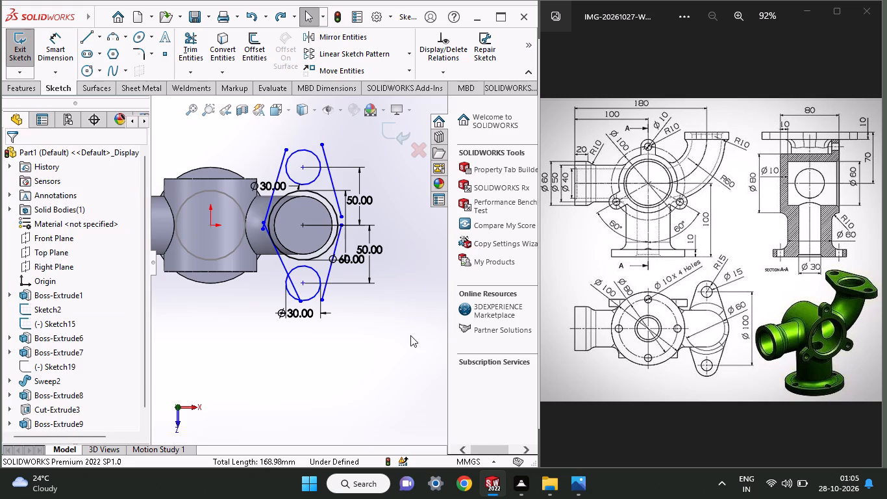
Align the centres of the two 30 mm circles and the 60 mm circle with a vertical relation.
left_click(303, 286)
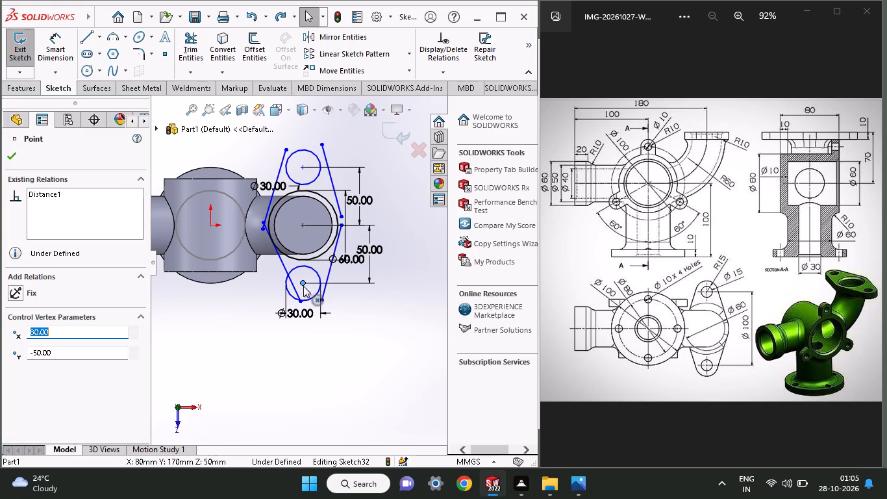
left_click(302, 228, "shift")
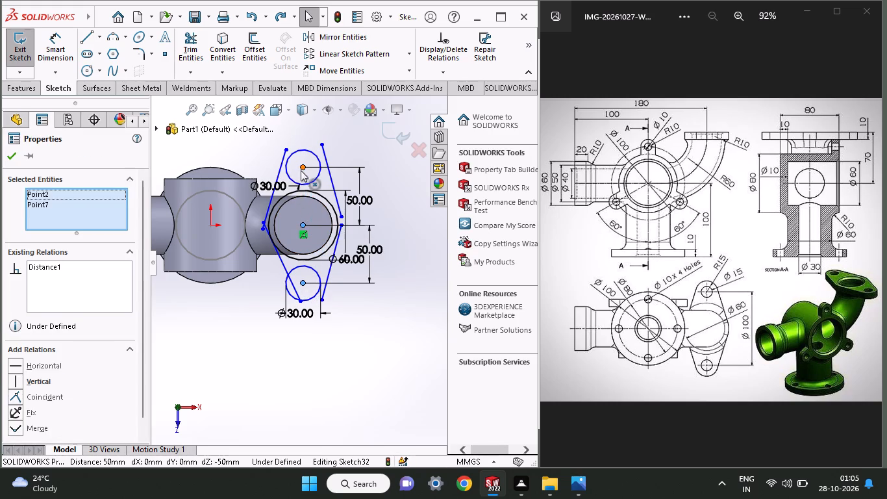
left_click(301, 170, "shift")
left_click(43, 376)
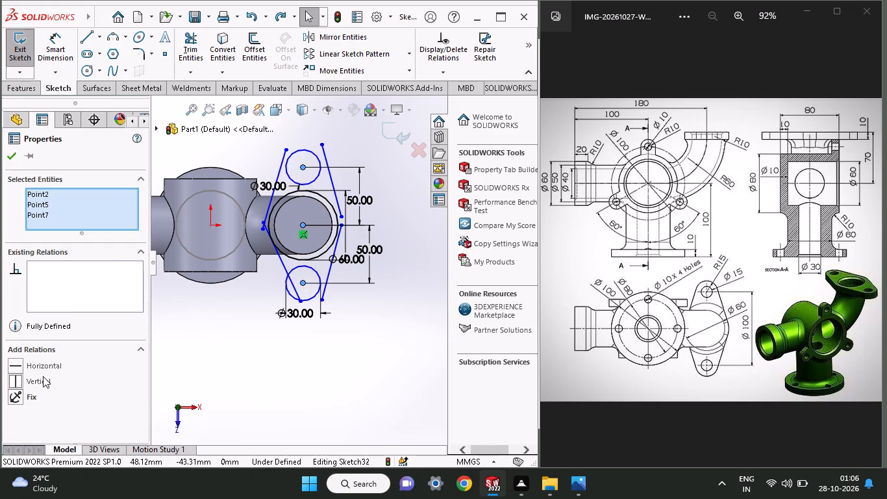
left_click(11, 156)
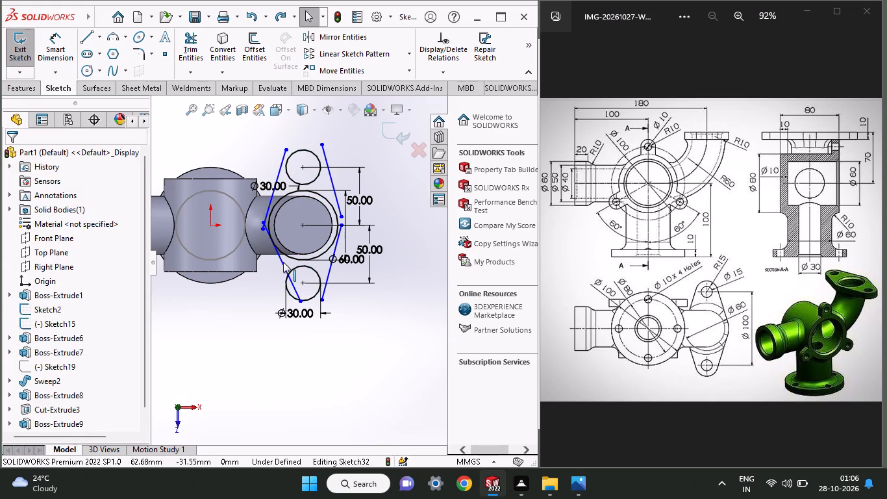
Make the lower slanted line nearest the main body tangent to the lower 30 mm circle.
left_click(283, 262, "shift")
left_click(290, 294, "shift")
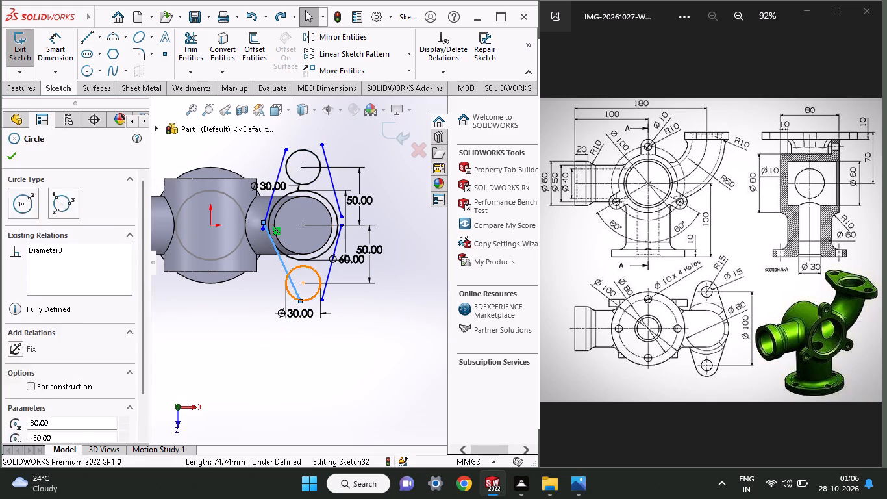
left_click(66, 364)
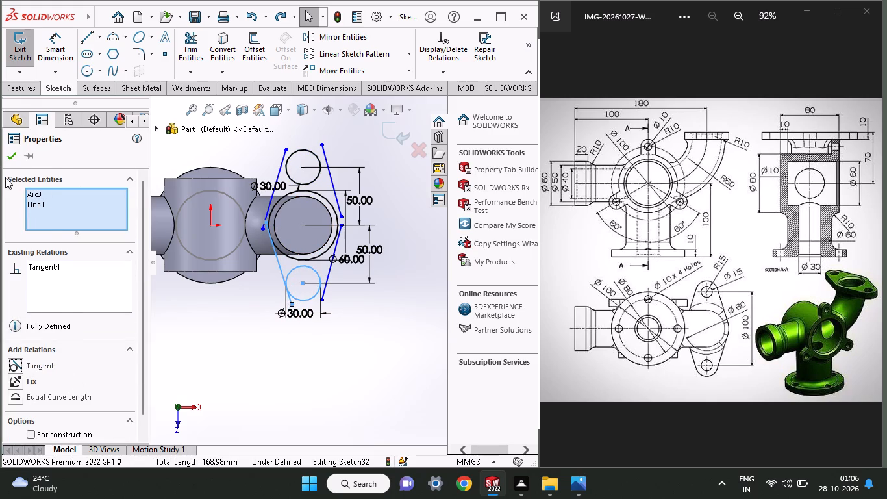
Make the upper slanted line nearest the main body tangent to the upper 30 mm circle.
left_click(9, 164)
left_click(10, 160)
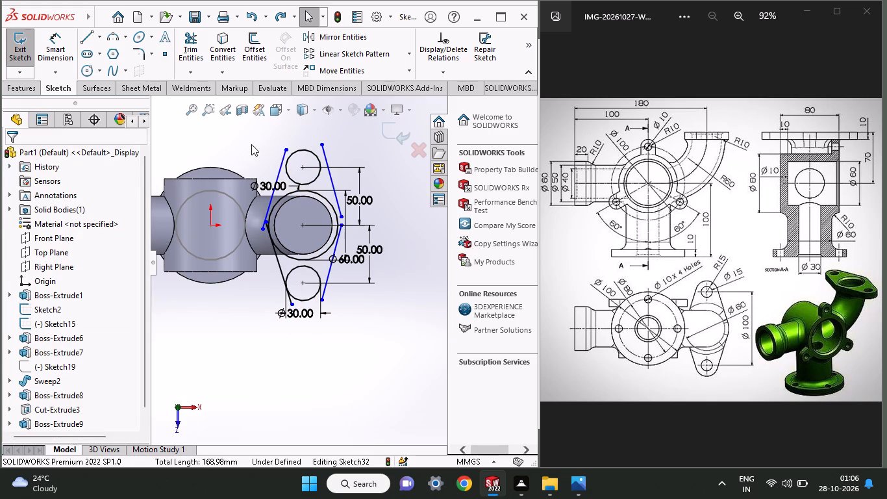
left_click(294, 179, "shift")
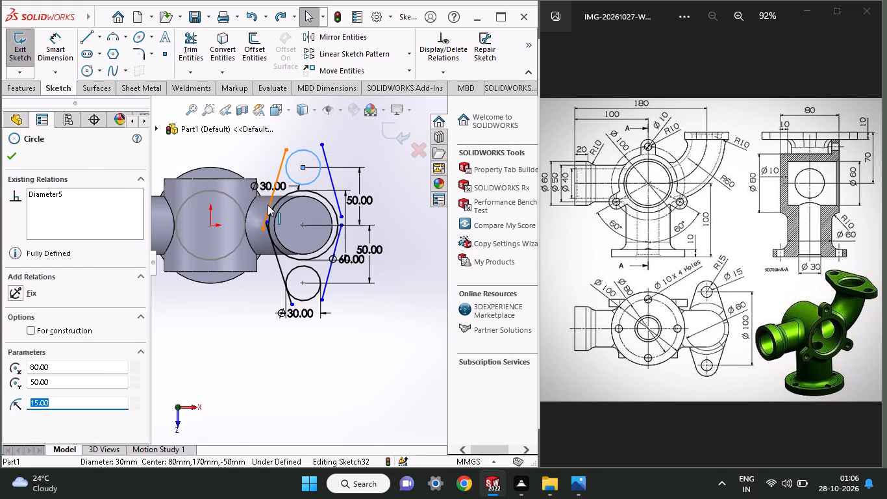
left_click(268, 205, "shift")
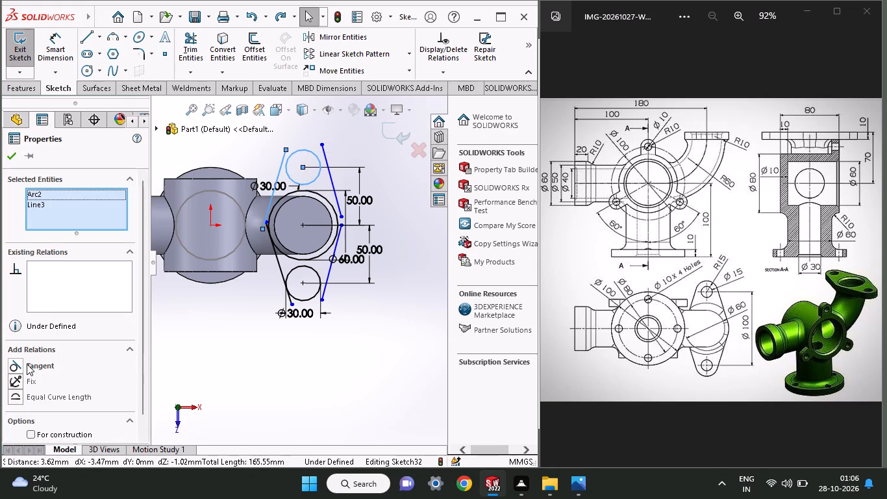
left_click(27, 364)
left_click(9, 157)
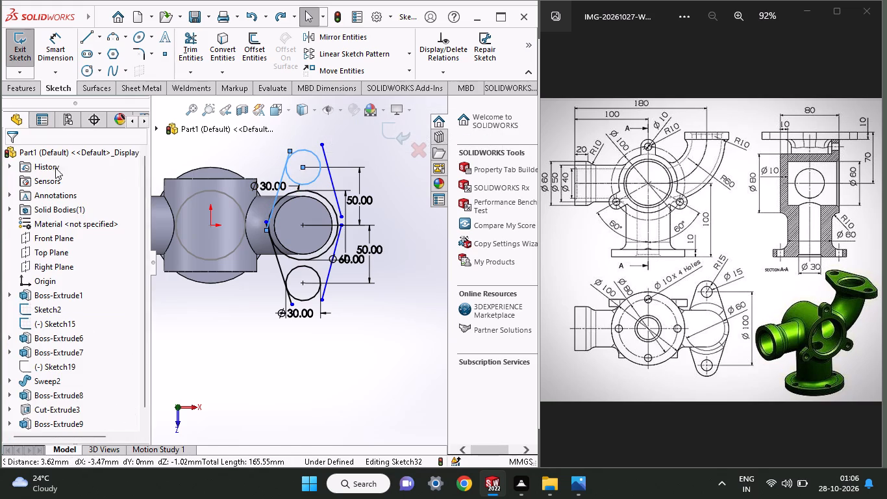
Make the upper slanted line farthest from the main body tangent to both the upper 30 mm circle and the 60 mm circle.
left_click(316, 176)
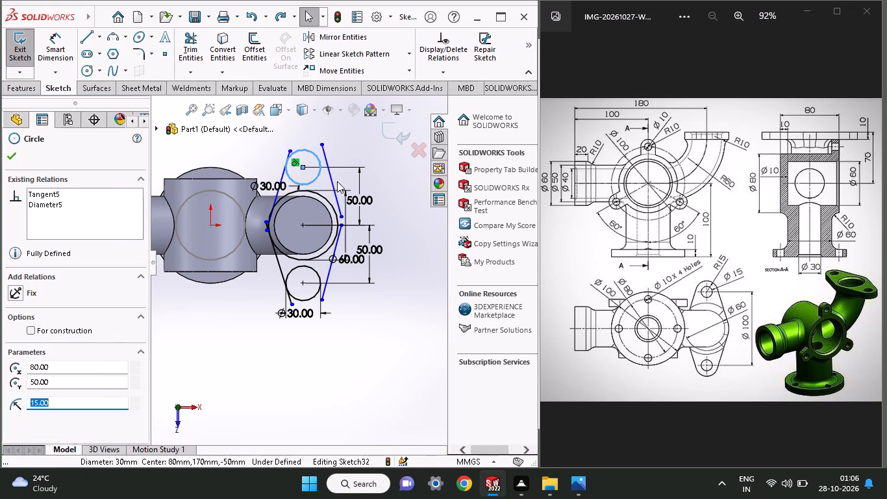
left_click(331, 182, "shift")
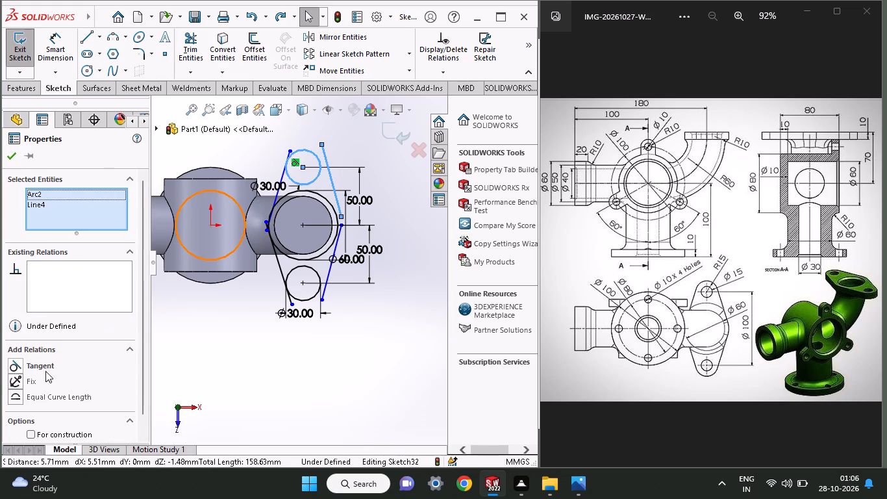
left_click(45, 371)
left_click(14, 153)
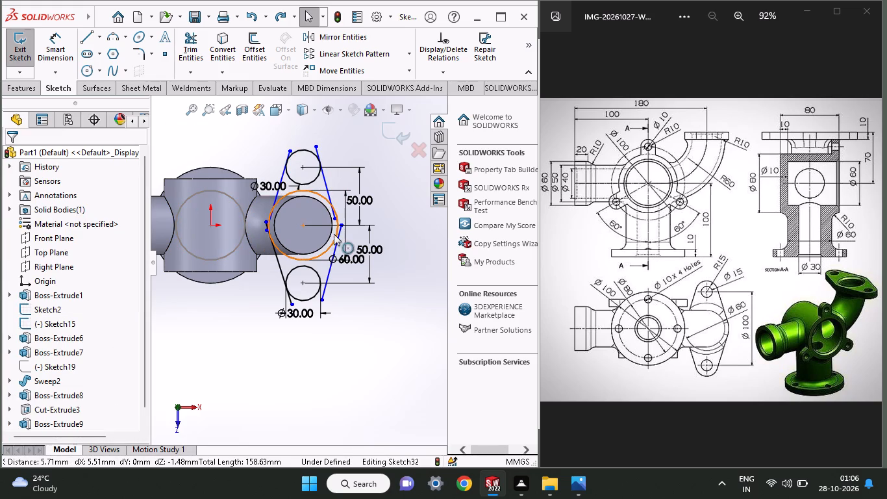
left_click(321, 197, "shift")
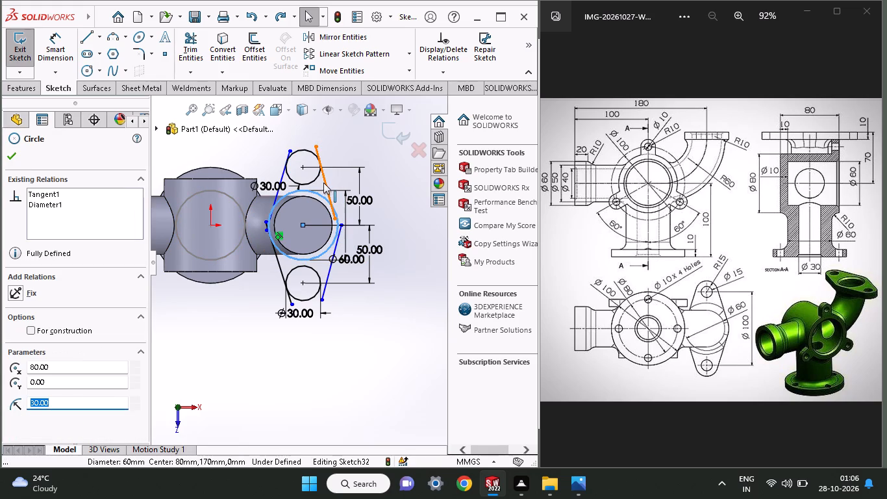
left_click(323, 183, "shift")
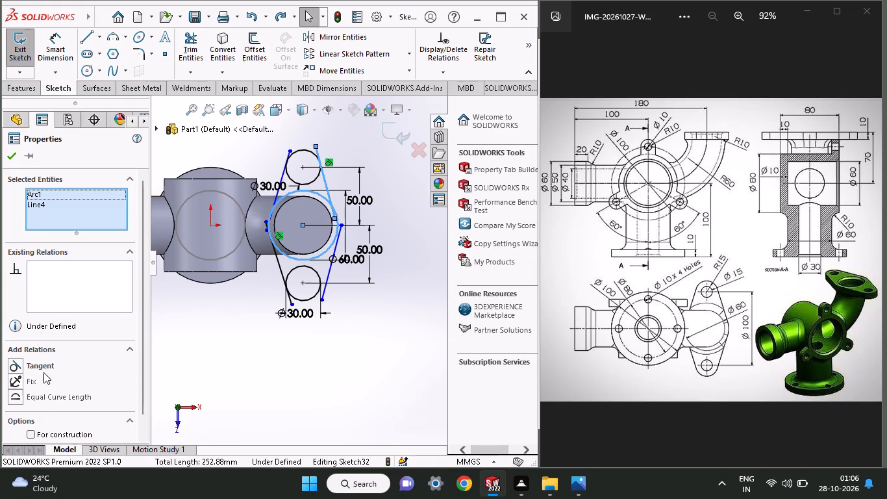
left_click(43, 364)
left_click(10, 163)
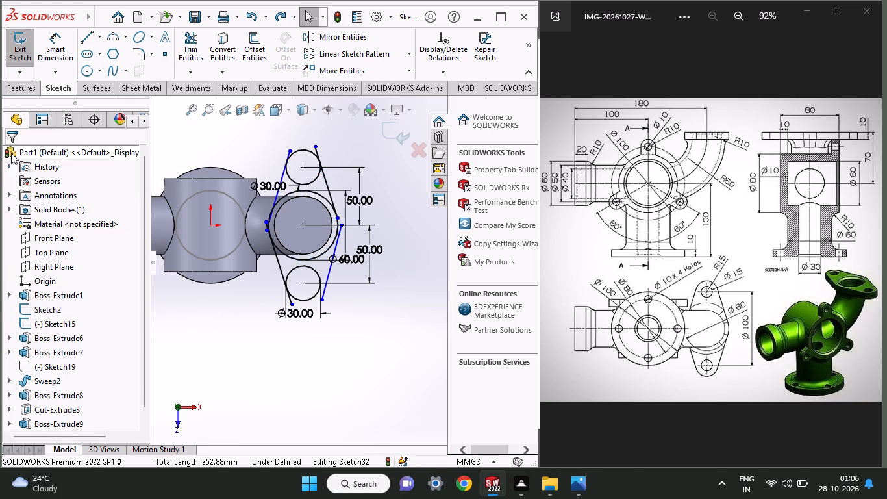
Make the lower slanted line farthest from the main body tangent to both the lower 30 mm circle and the 60 mm circle.
left_click(327, 249, "shift")
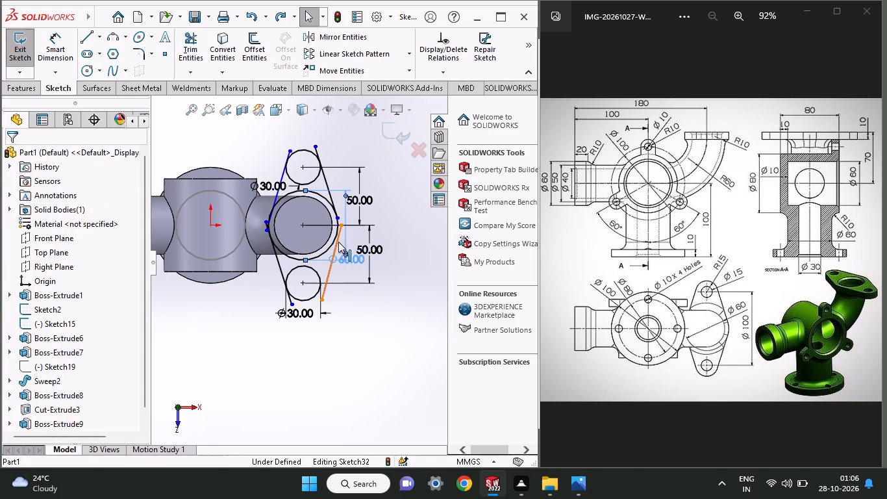
left_click(338, 242, "shift")
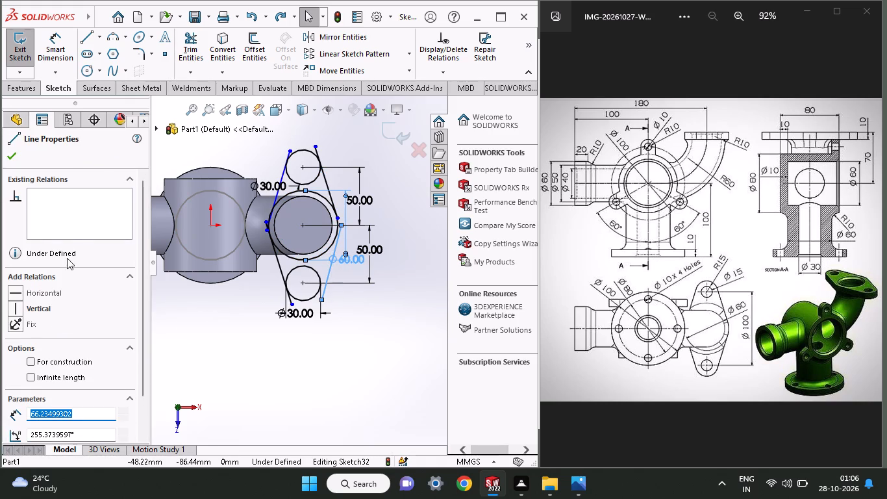
left_click(219, 325)
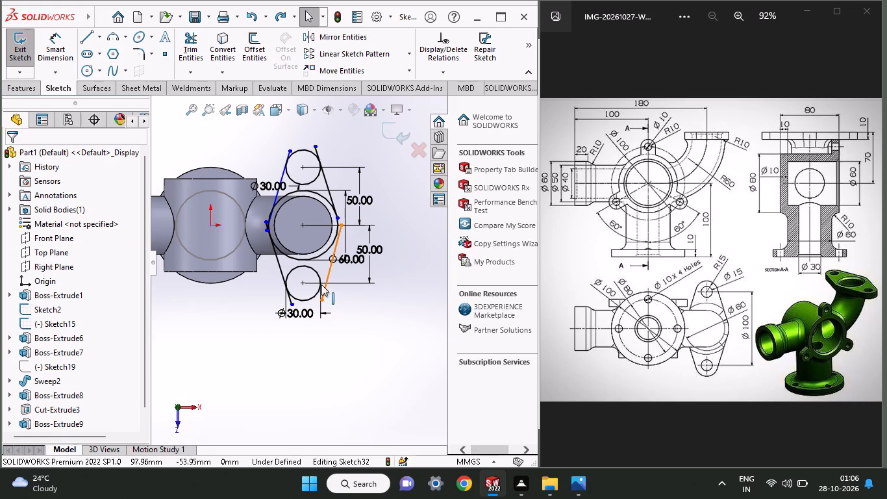
left_click(319, 280, "shift")
left_click(331, 272, "shift")
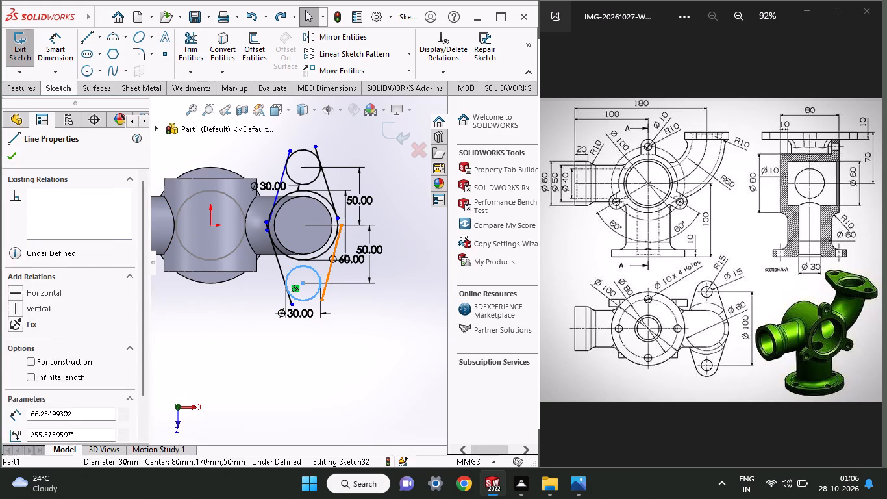
left_click(45, 366)
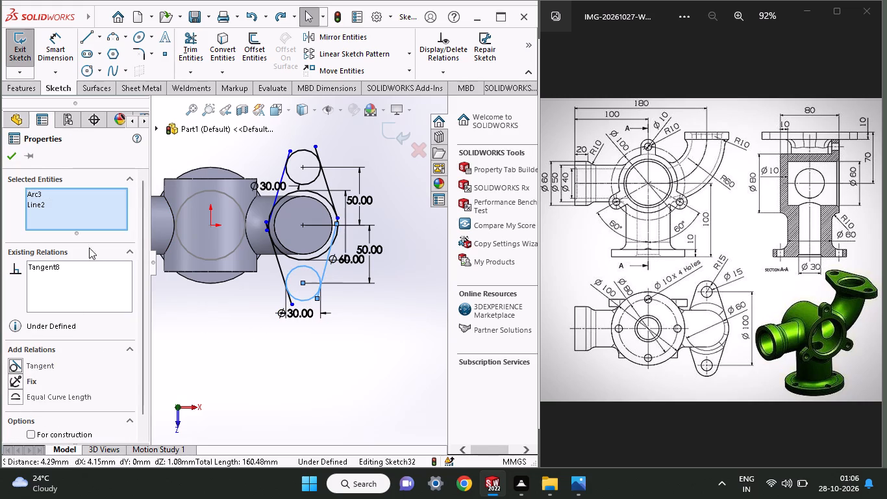
left_click(12, 159)
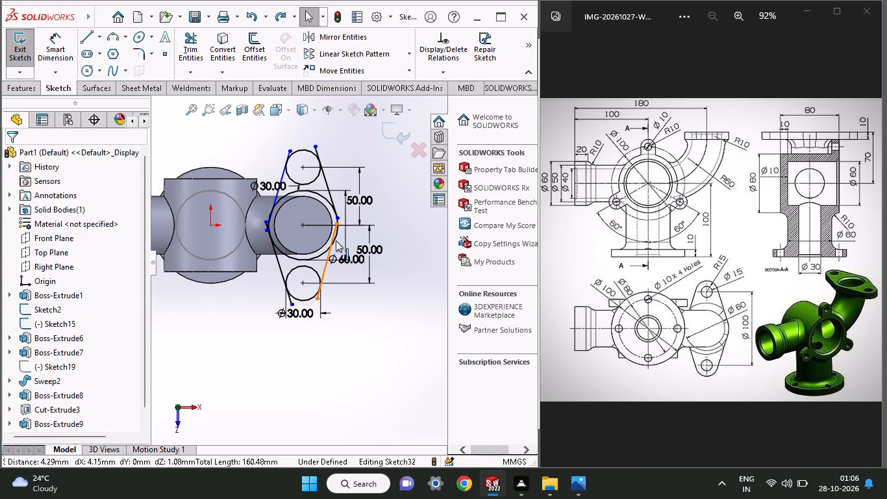
left_click(336, 240, "shift")
left_click(316, 257, "shift")
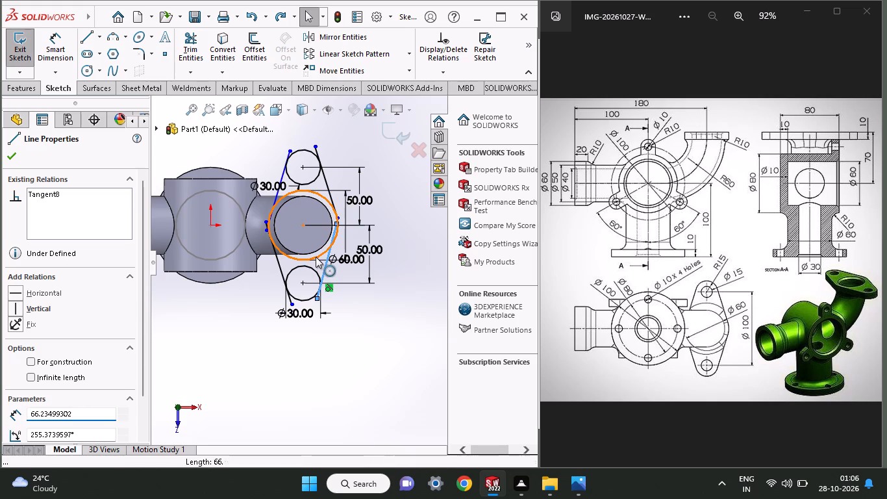
left_click(50, 368)
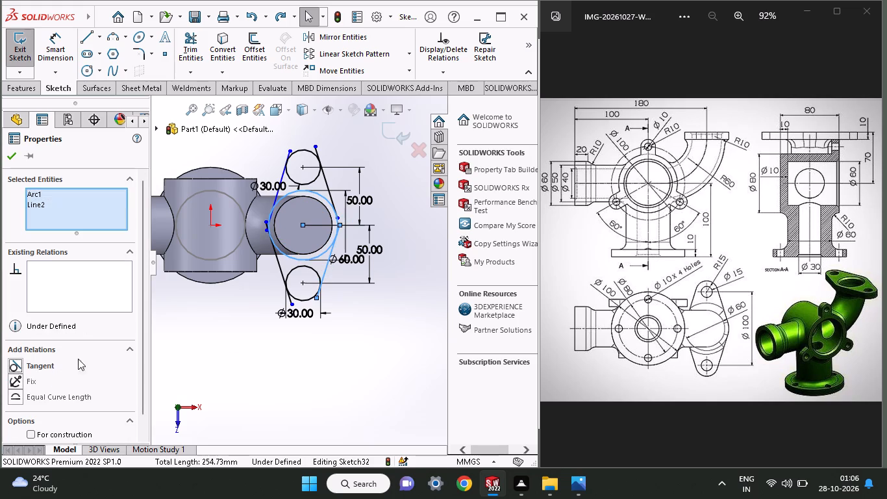
left_click(10, 161)
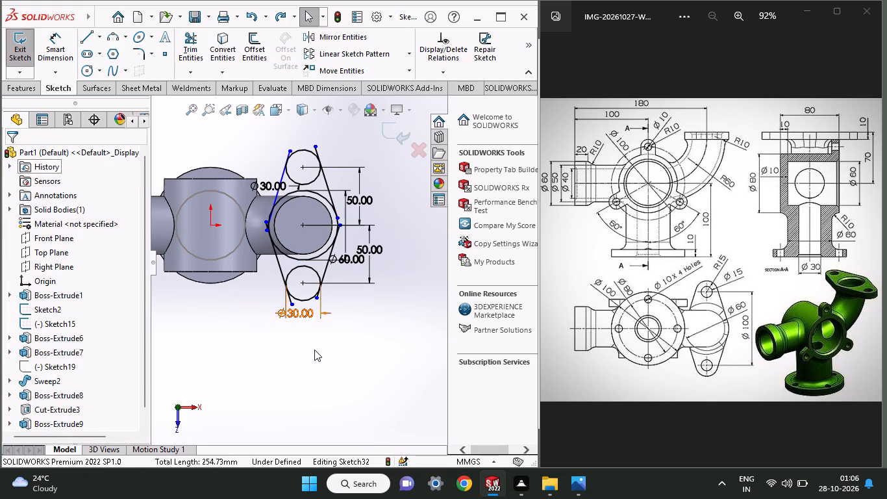
Trim the ends of both lower slanted lines that extend past their tangent points on the lower 30 mm circle.
scroll(321, 298, "down", 4, "ctrl")
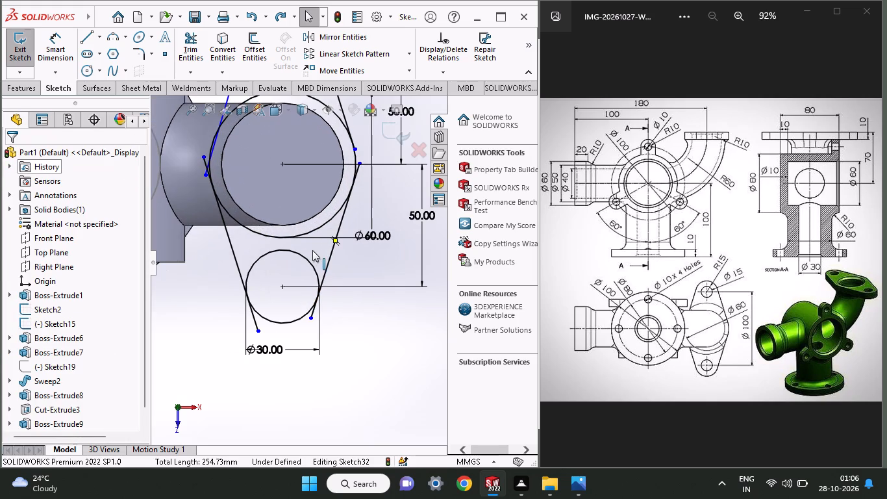
left_click(195, 42)
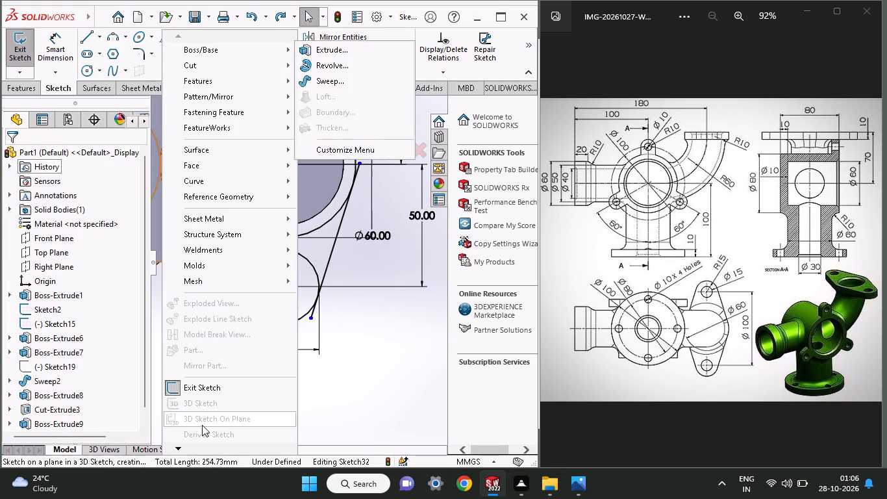
left_click(353, 364)
left_click(193, 29)
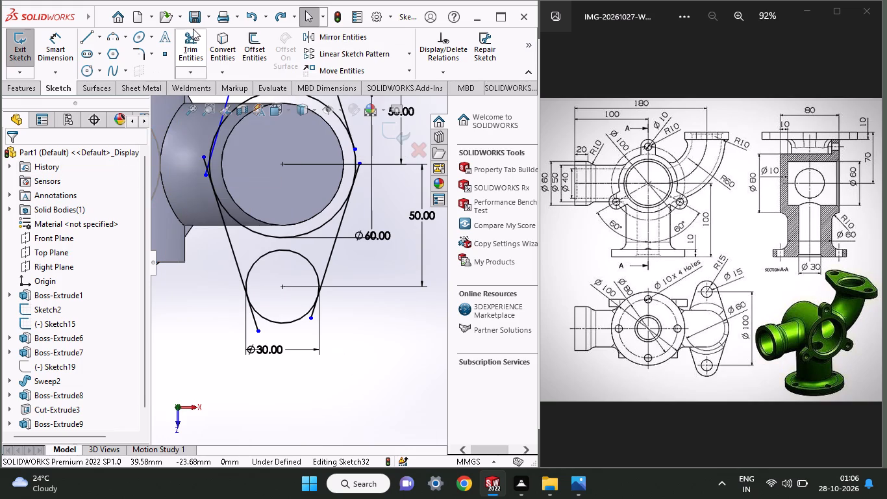
left_click_drag(332, 313, 309, 314)
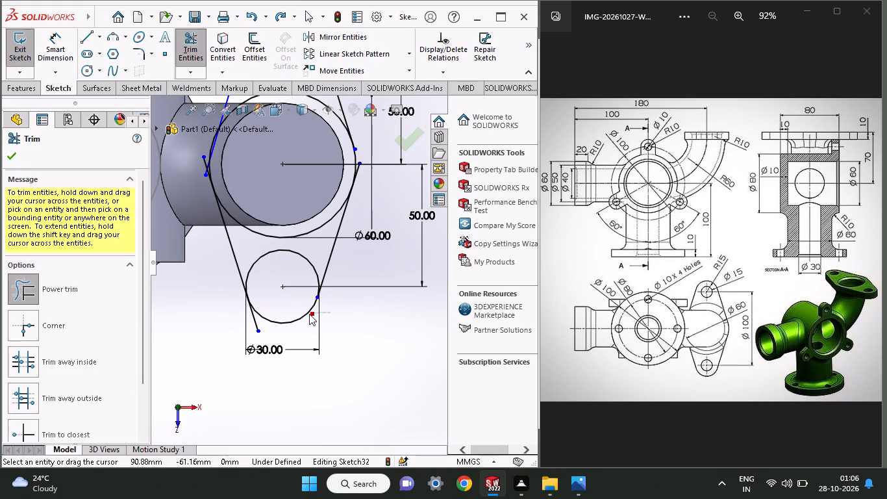
left_click_drag(309, 314, 309, 314)
left_click_drag(271, 335, 260, 324)
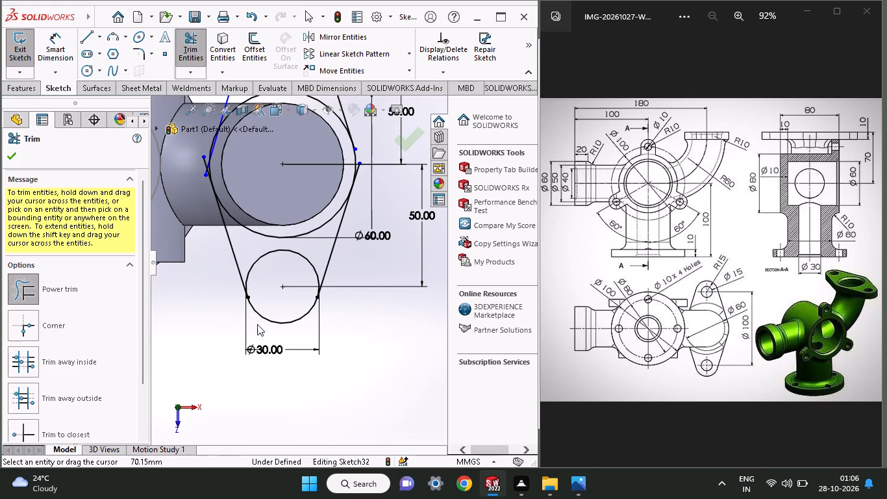
Trim the overhanging ends of the two lines farthest from the main body back to their tangent points on the 60 mm circle.
scroll(297, 225, "down", 4, "ctrl")
scroll(190, 190, "up", 3, "ctrl")
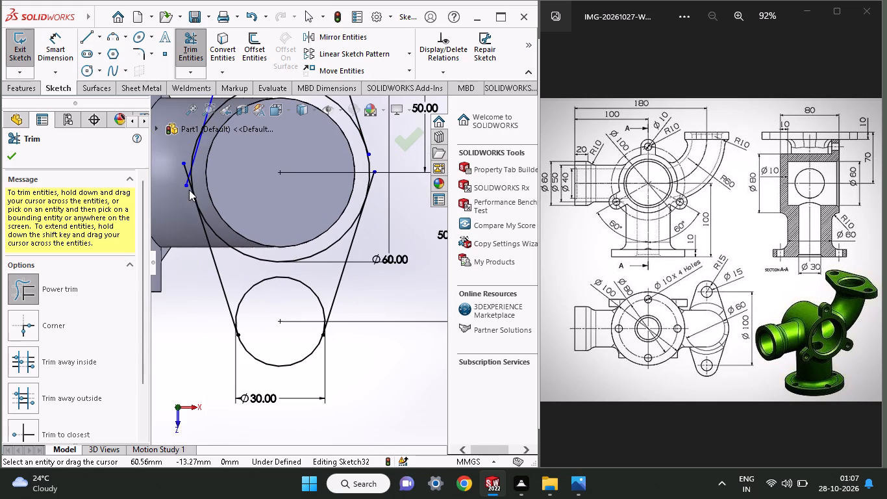
scroll(201, 169, "down", 11, "ctrl")
left_click_drag(377, 201, 376, 186)
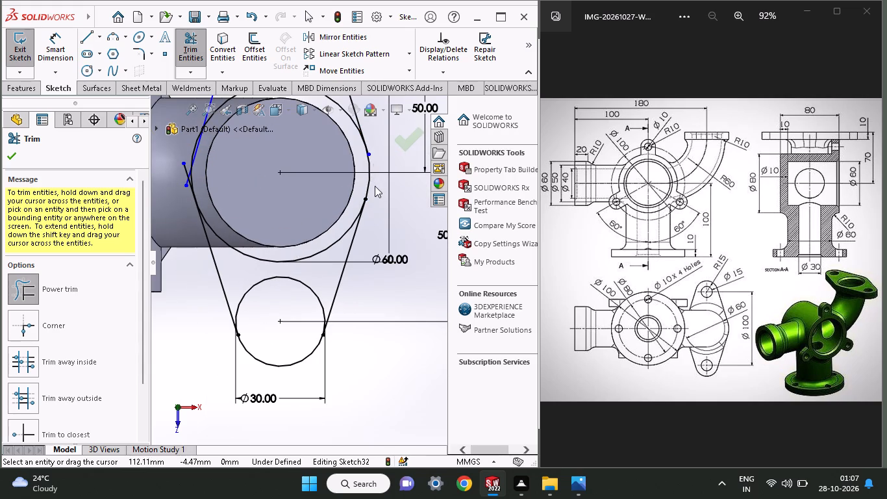
scroll(368, 160, "down", 15, "ctrl")
left_click_drag(232, 255, 214, 309)
Trim the overhang of the lower line nearest the main body back to its tangent point on the 60 mm circle.
scroll(214, 302, "up", 19, "ctrl")
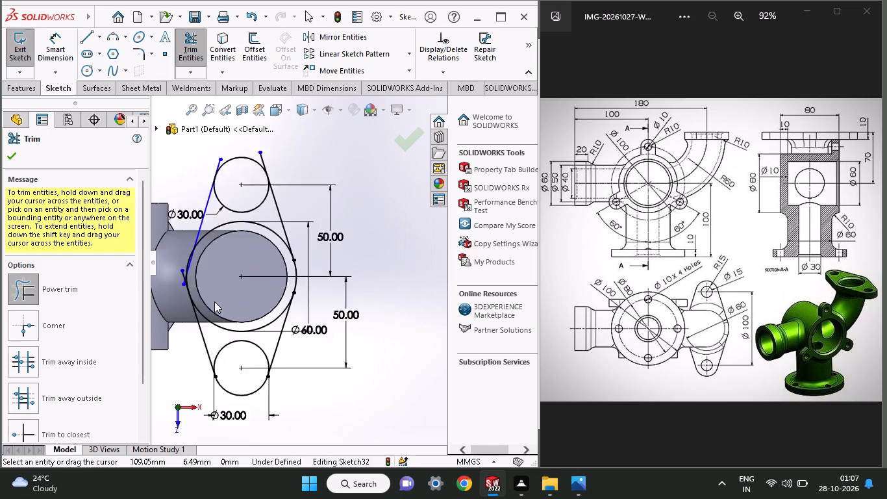
scroll(214, 301, "up", 1, "ctrl")
scroll(214, 301, "down", 8, "ctrl")
scroll(358, 140, "down", 2, "ctrl")
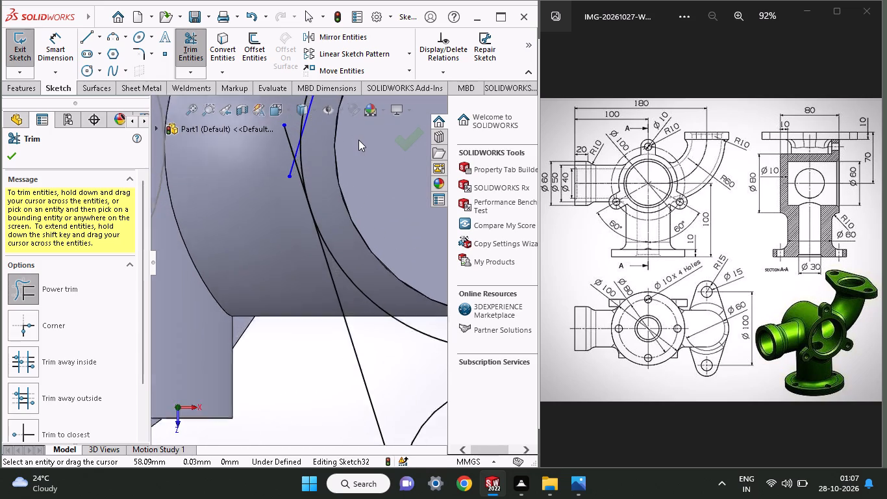
scroll(358, 140, "down", 1, "ctrl")
scroll(358, 140, "up", 1, "ctrl")
scroll(355, 140, "down", 3, "ctrl")
left_click_drag(194, 305, 197, 277)
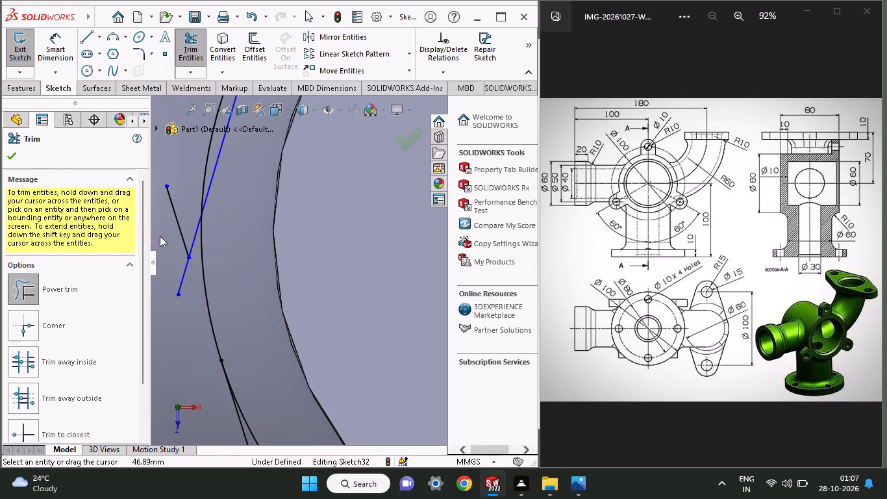
left_click_drag(166, 236, 181, 209)
left_click(12, 157)
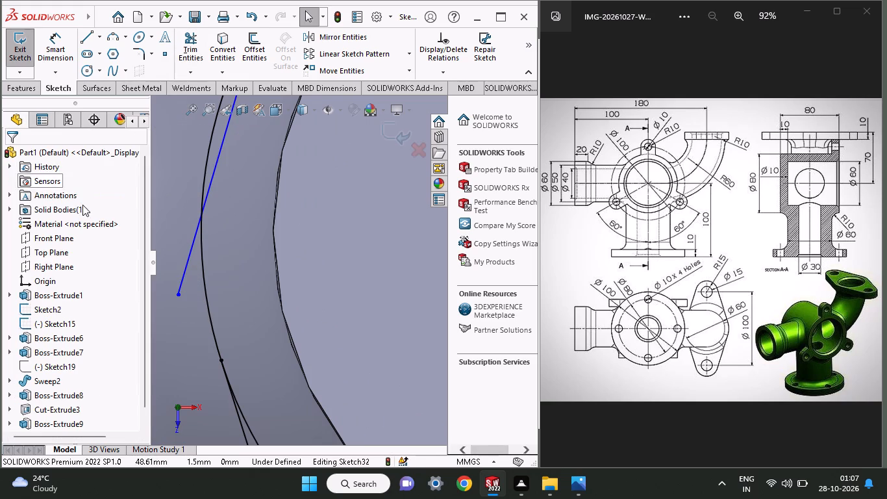
Make the upper slanted line nearest the main body tangent to the 60 mm circle.
left_click(205, 181, "shift")
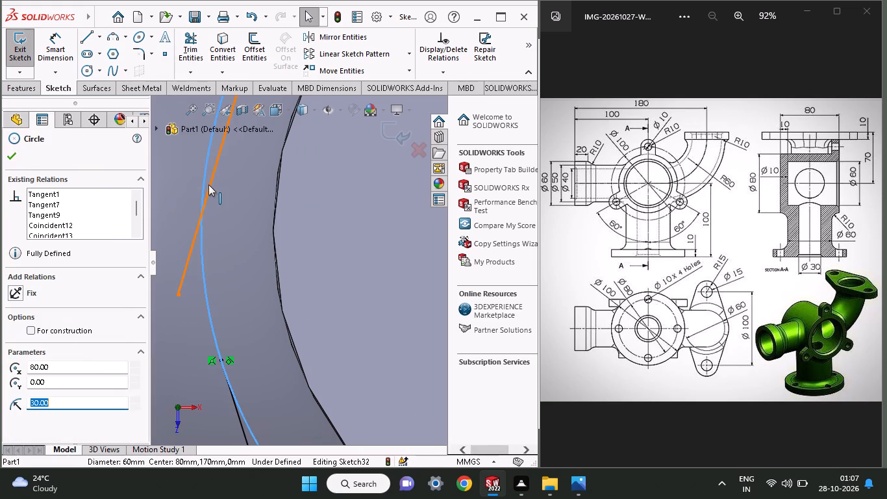
left_click(208, 185, "shift")
left_click(25, 363)
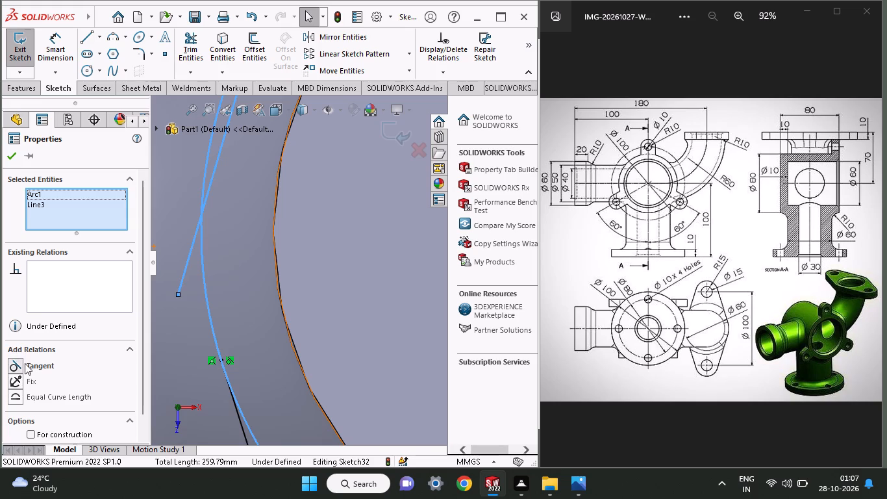
left_click(9, 159)
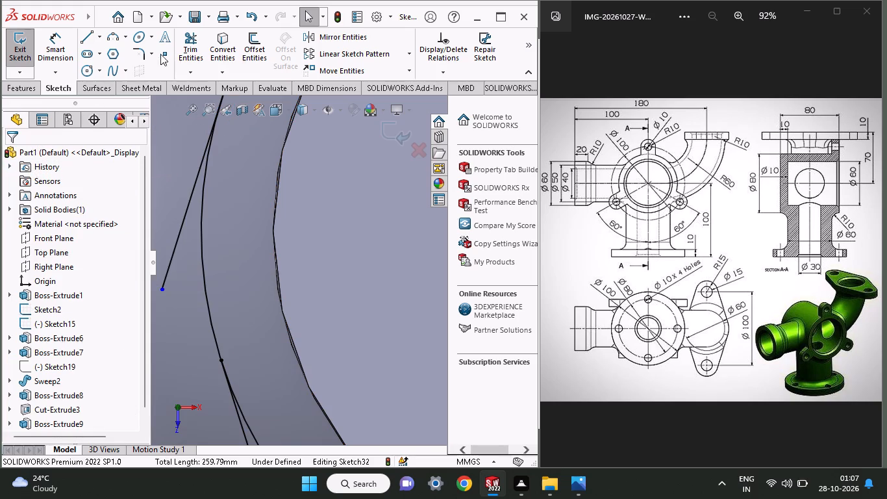
Trim the overhang of the upper line nearest the main body back to its tangent point on the 60 mm circle.
left_click(186, 44)
left_click_drag(163, 212, 192, 277)
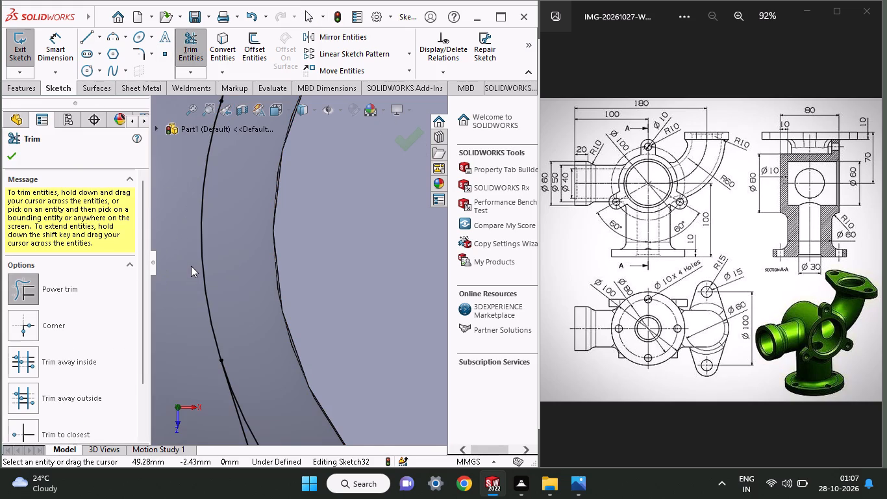
Trim the overhanging ends of both slanted lines back to their tangent points on the upper 30 mm circle.
scroll(191, 266, "up", 16, "ctrl")
scroll(312, 225, "down", 2, "ctrl")
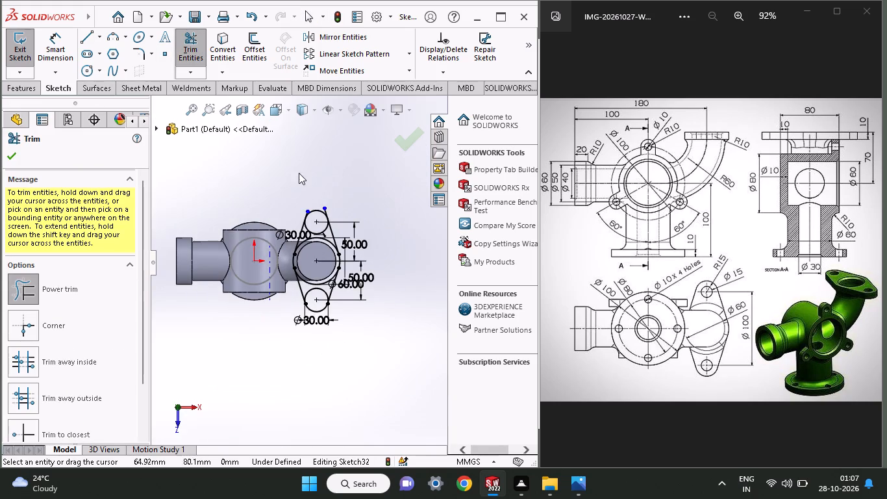
scroll(299, 173, "down", 6, "ctrl")
scroll(297, 307, "down", 4, "ctrl")
left_click_drag(306, 374, 322, 372)
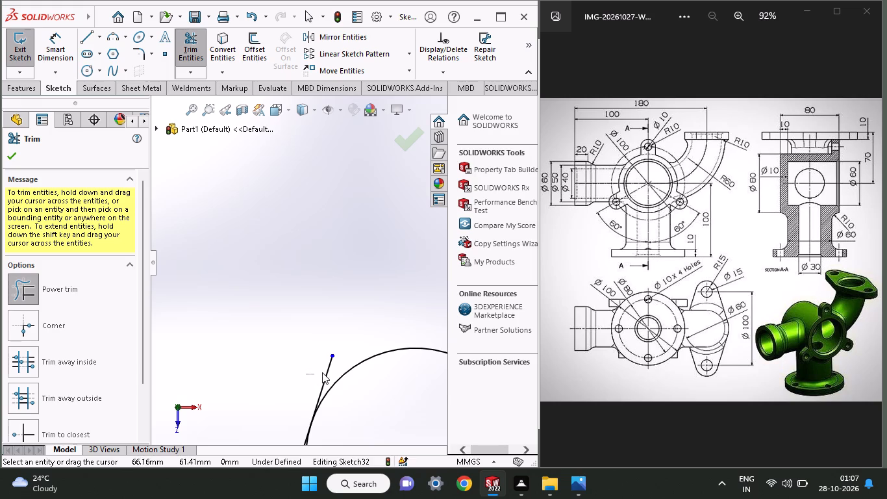
left_click_drag(322, 372, 332, 367)
scroll(332, 367, "up", 5, "ctrl")
scroll(386, 286, "down", 5, "ctrl")
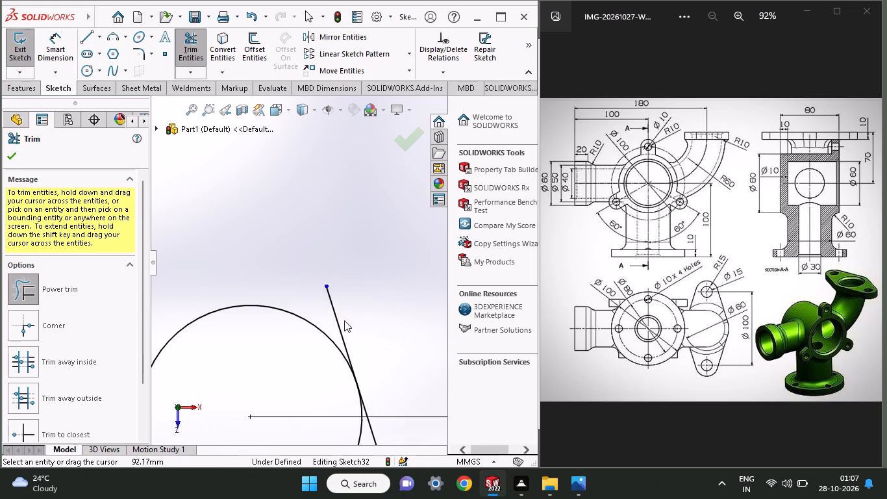
left_click_drag(356, 322, 271, 259)
scroll(279, 274, "up", 10, "ctrl")
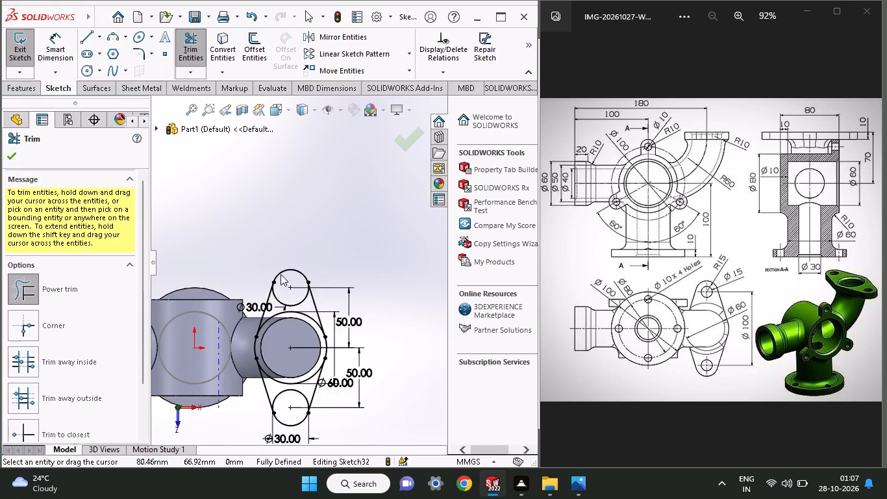
scroll(281, 274, "up", 3, "ctrl")
scroll(282, 294, "down", 6, "ctrl")
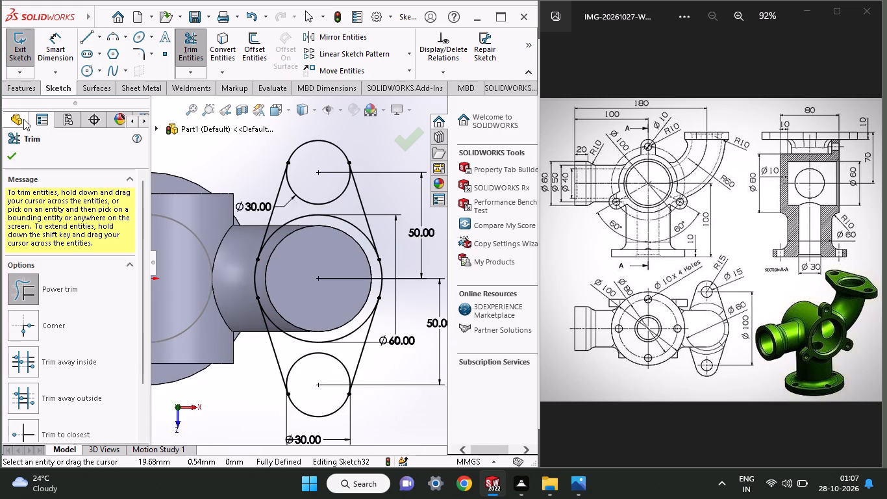
left_click(16, 162)
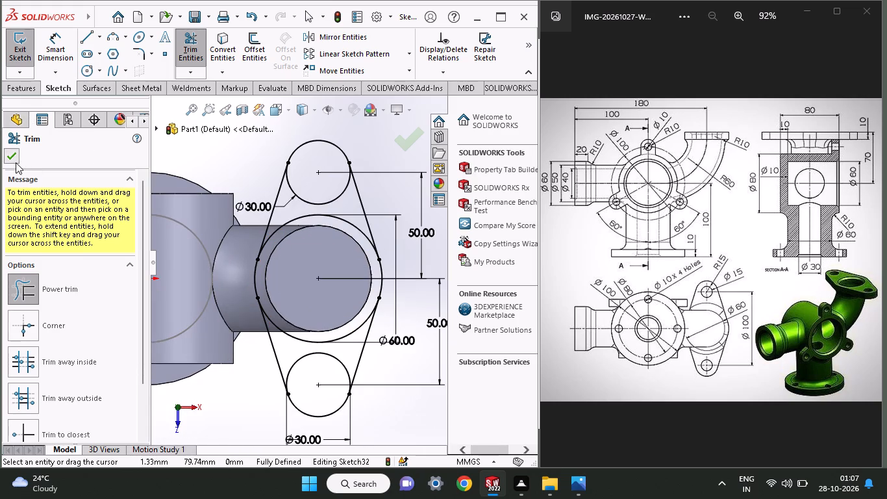
Extrude all regions of the two-lobed flange outline as a 10 mm blind boss at the elbow's end, merged with the body.
left_click(23, 91)
left_click(19, 51)
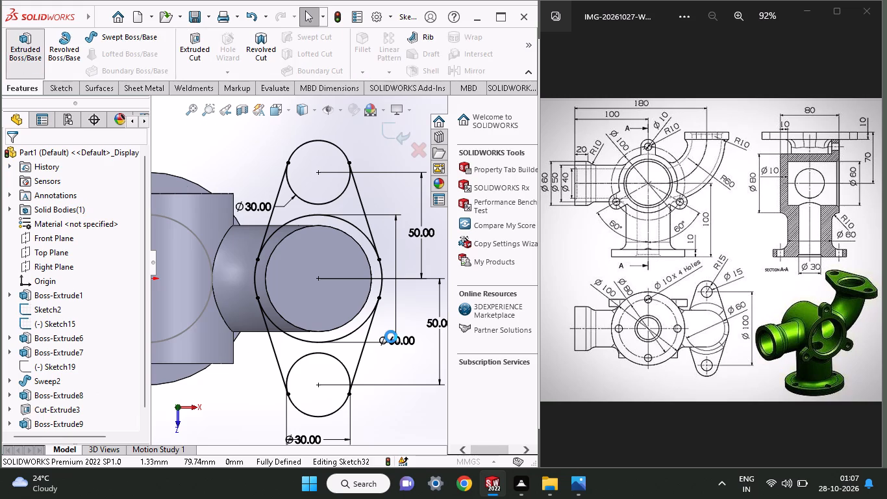
left_click(365, 310)
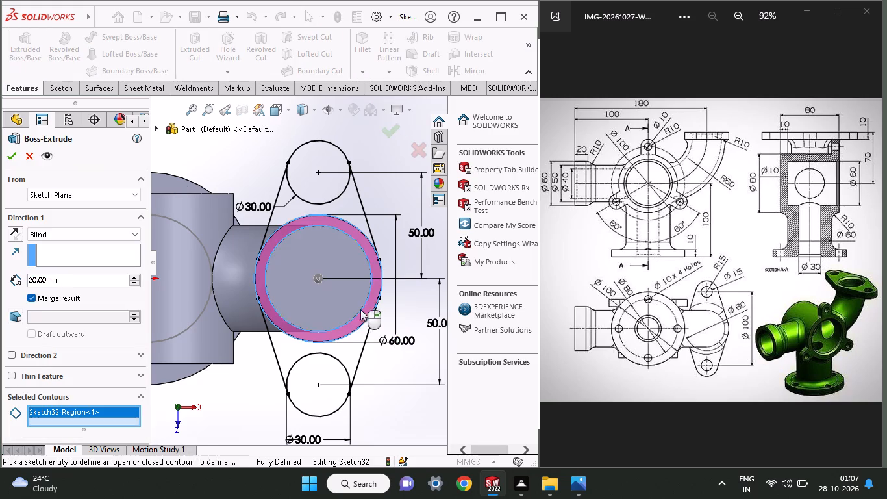
left_click(349, 305)
left_click(323, 366)
left_click(353, 356)
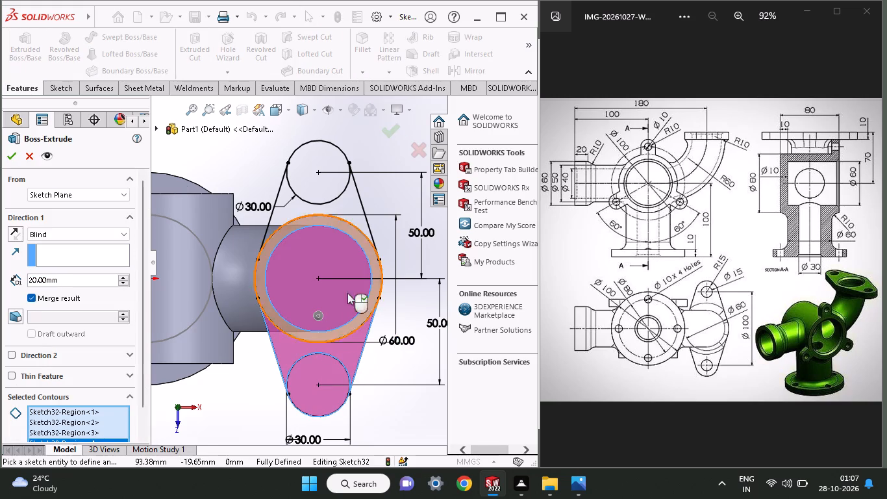
left_click(349, 209)
left_click(326, 181)
middle_click_drag(381, 384, 382, 384)
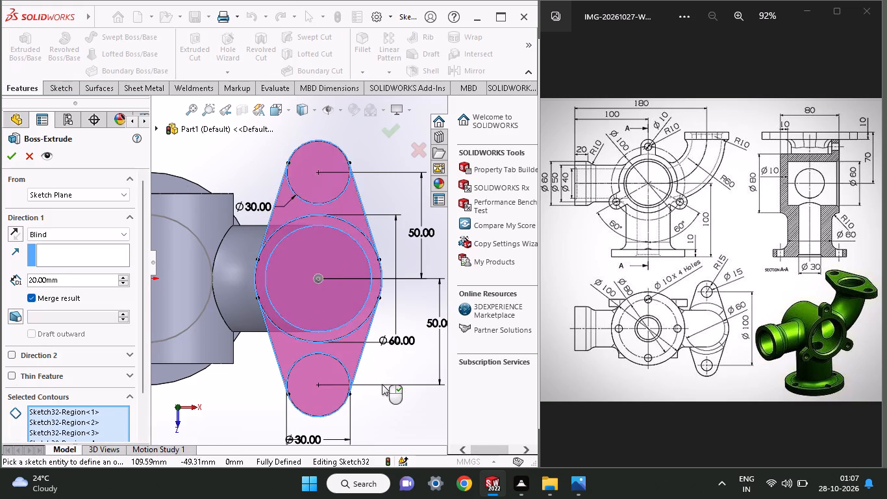
middle_click_drag(382, 384, 356, 326)
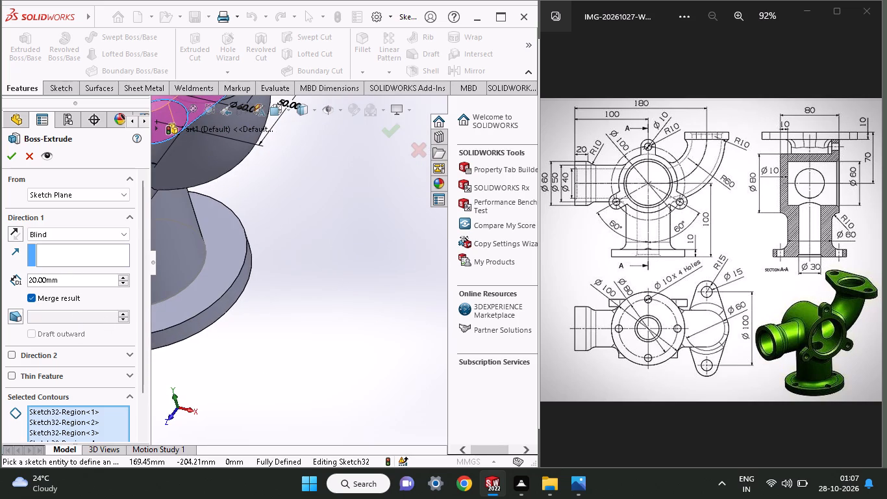
left_click_drag(66, 277, 0, 289)
type("10")
key("Return")
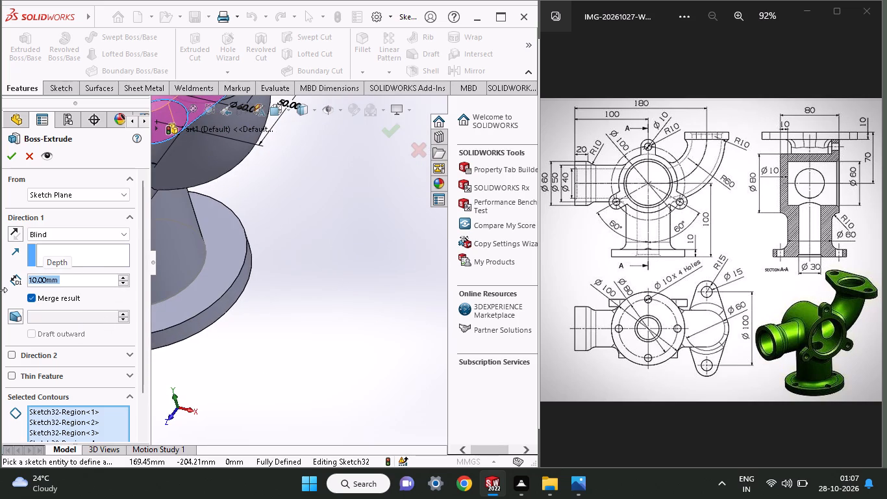
left_click(10, 155)
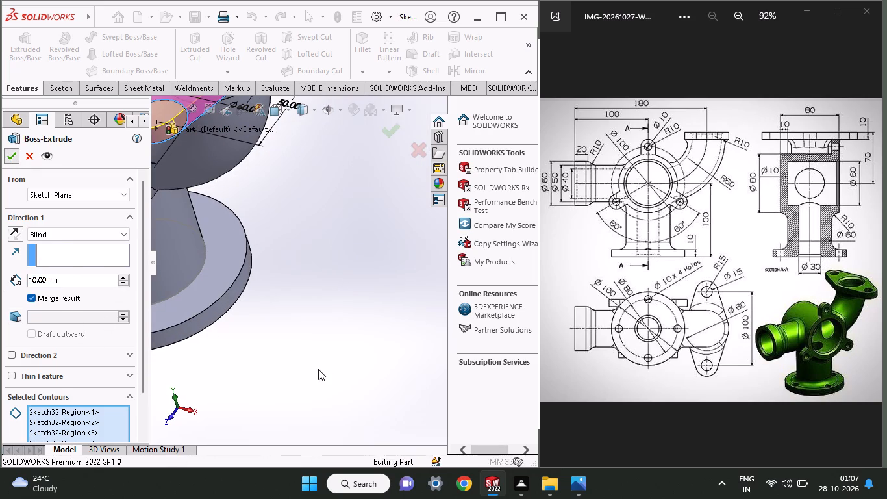
On the side port's flat end face, sketch a concentric circle about 40 mm in diameter.
middle_click_drag(307, 318, 321, 385)
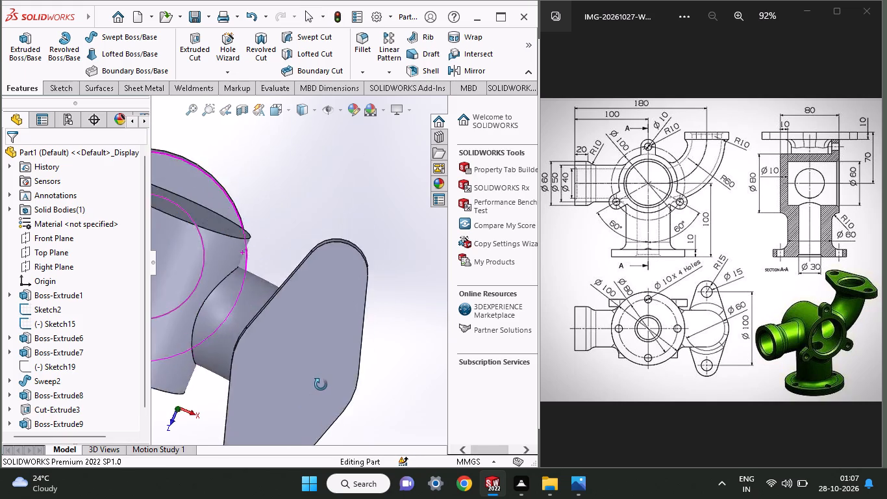
middle_click_drag(321, 385, 323, 332)
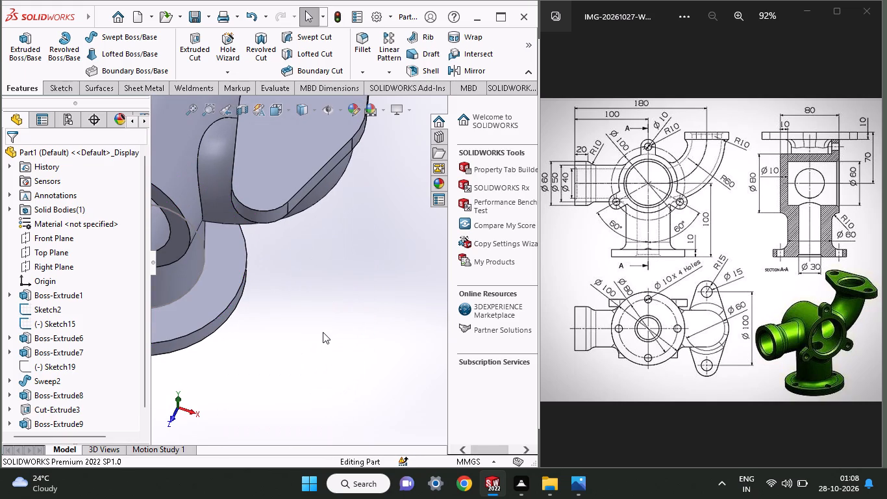
scroll(332, 329, "up", 2, "ctrl")
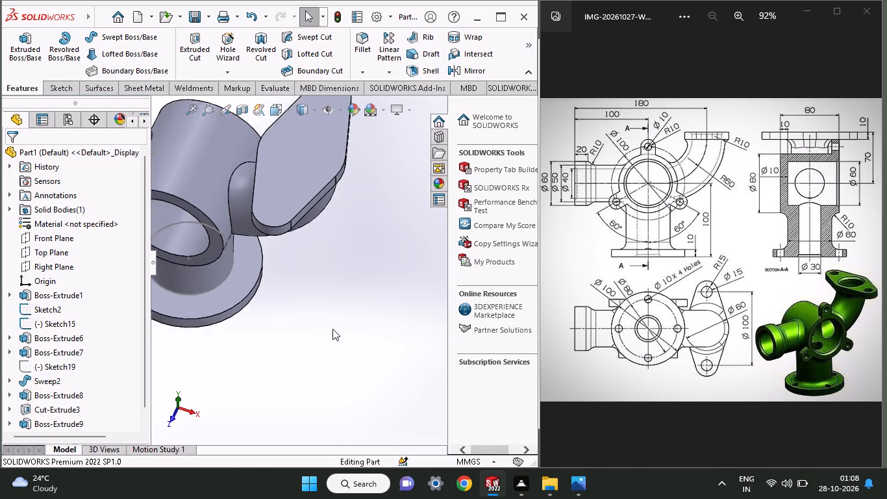
scroll(332, 329, "up", 3, "ctrl")
middle_click_drag(283, 339, 340, 335)
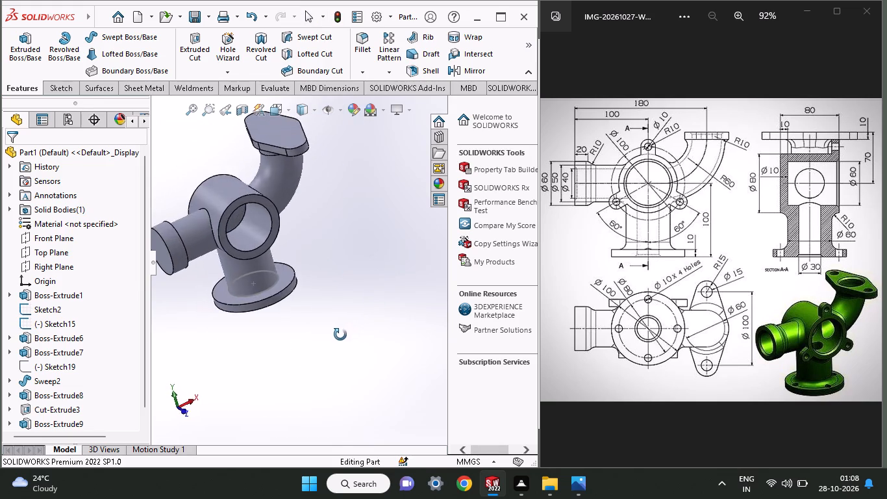
middle_click_drag(340, 335, 332, 365)
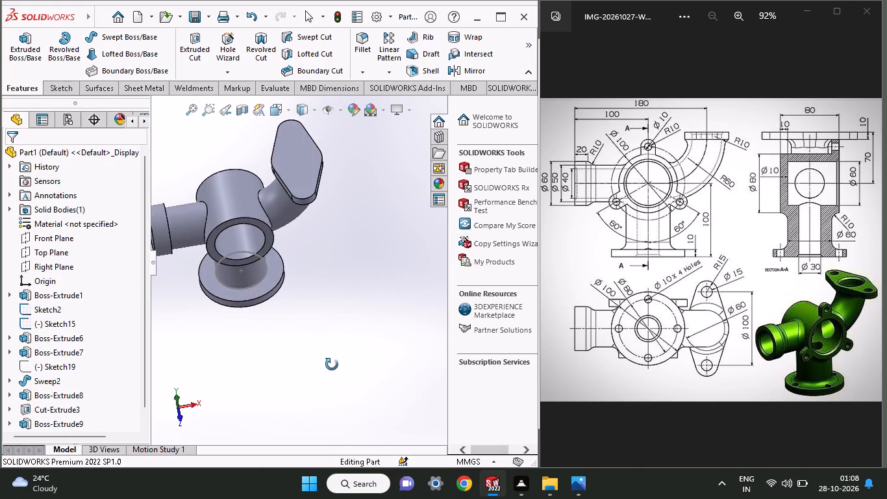
middle_click_drag(332, 365, 384, 340)
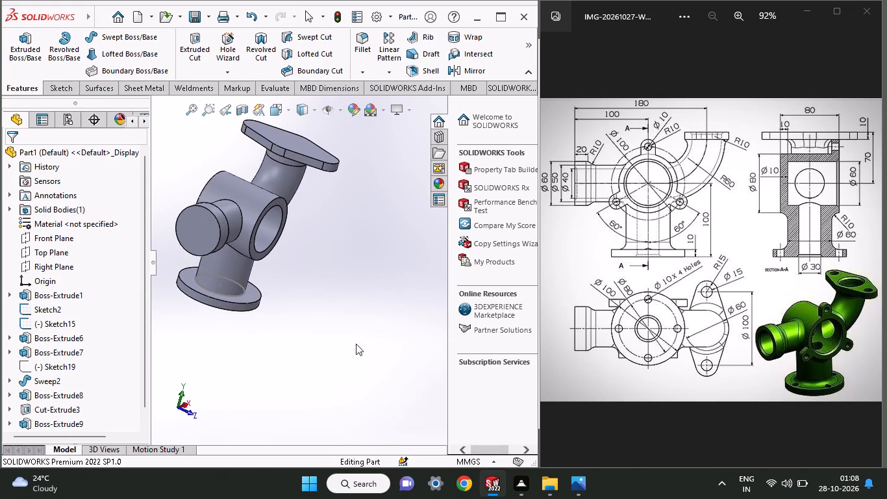
left_click(201, 229)
left_click(258, 194)
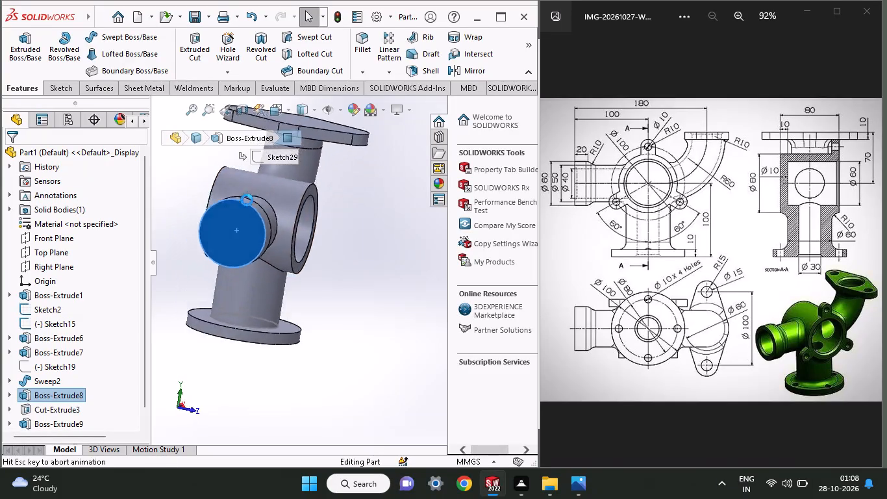
left_click(89, 66)
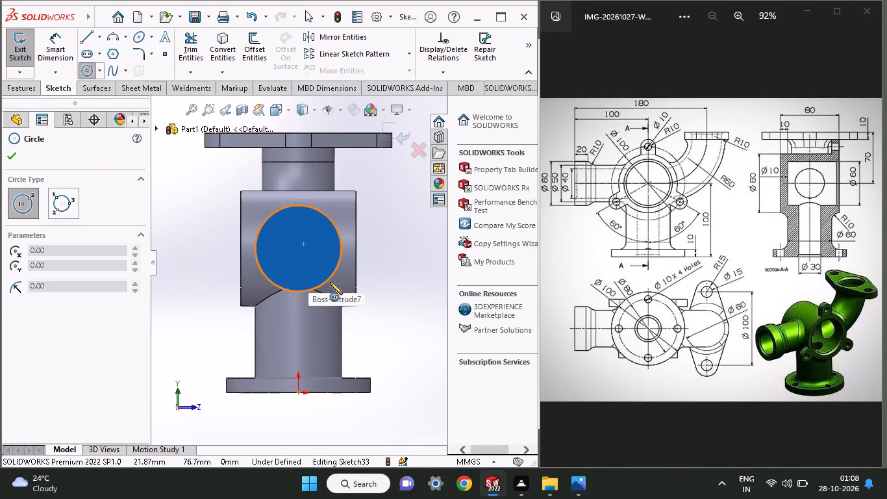
left_click(299, 249)
left_click(316, 272)
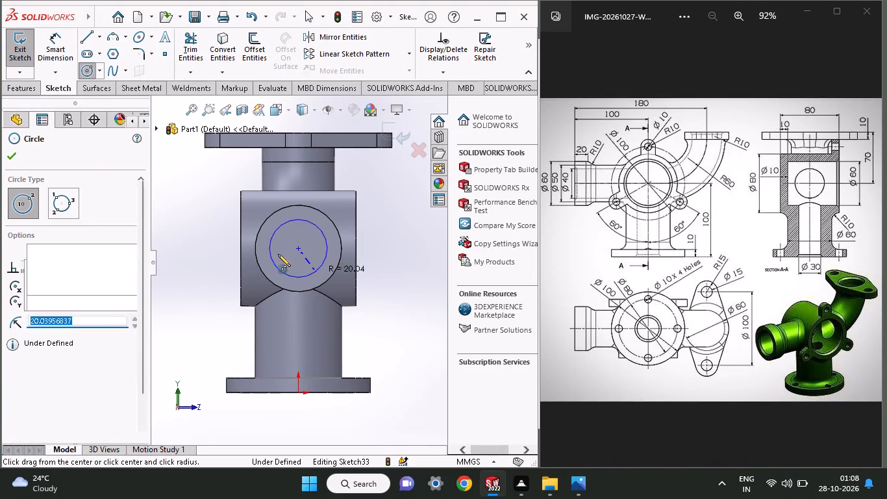
Dimension the circle on the side port's end face to a diameter of 40 mm.
left_click(53, 48)
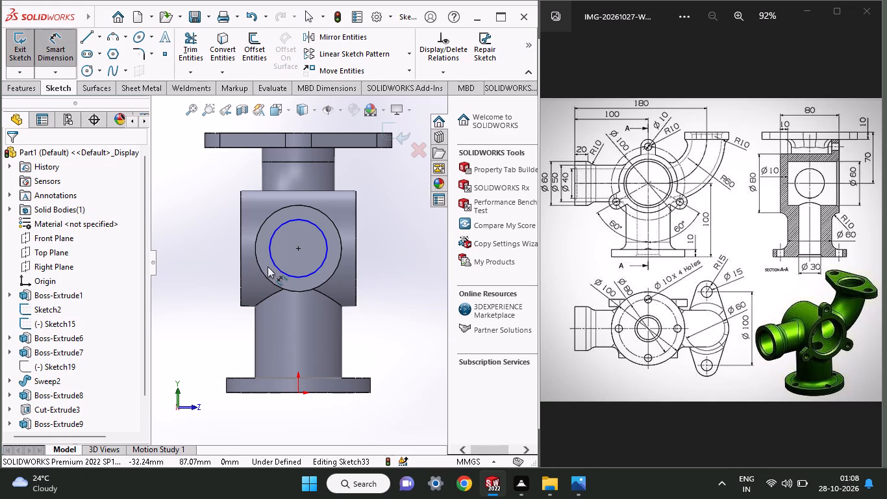
left_click(273, 264)
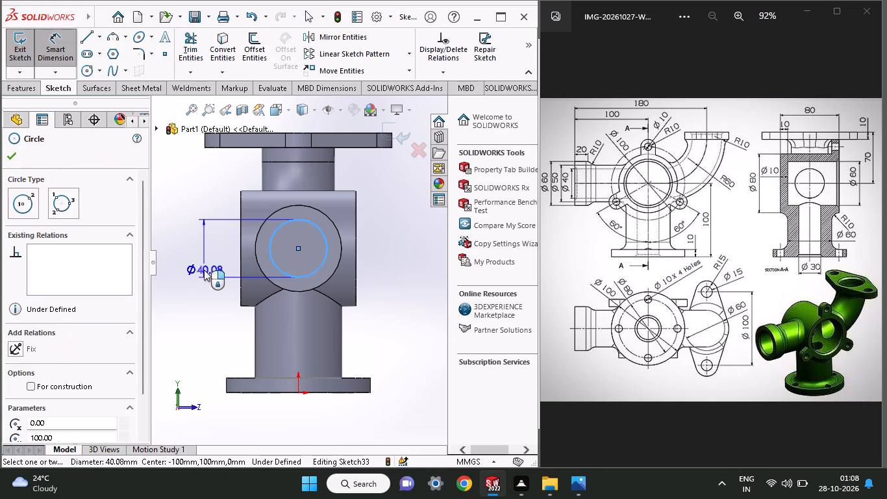
left_click(204, 270)
key("4")
key("0")
key("Return")
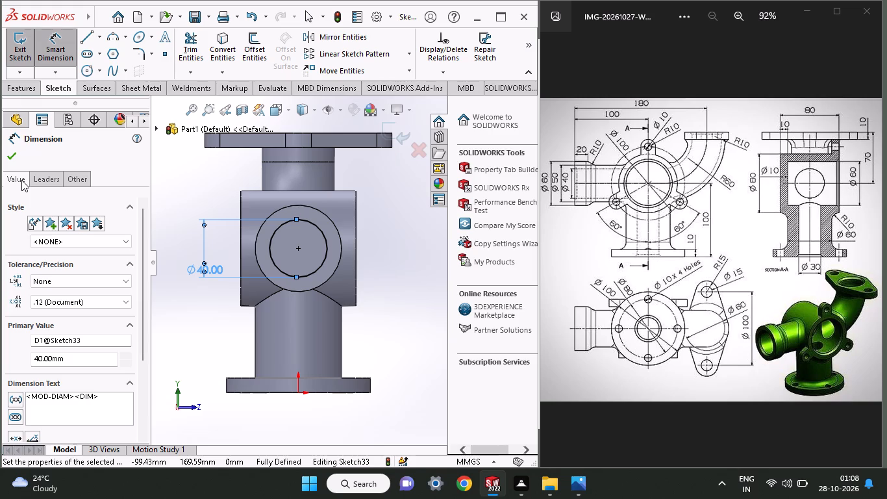
Cut-extrude the 40 mm circle through the side port up to the main body's inner bore surface.
left_click(10, 93)
left_click(191, 64)
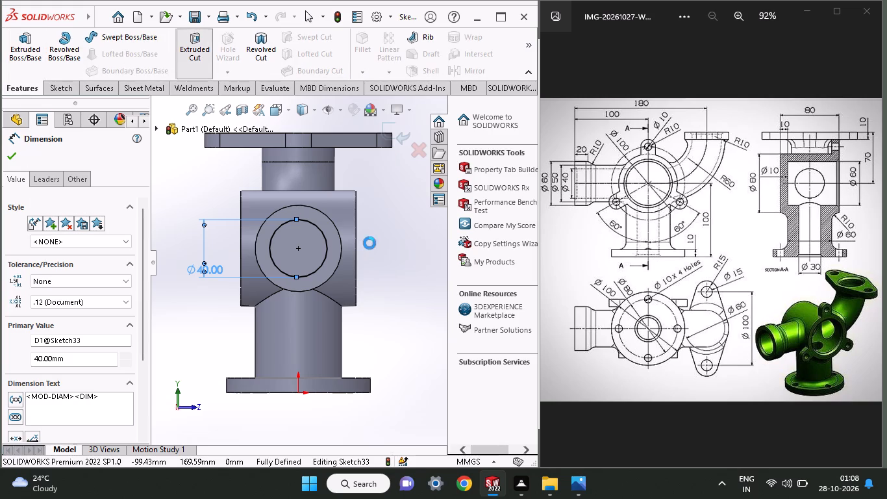
middle_click_drag(377, 262, 331, 270)
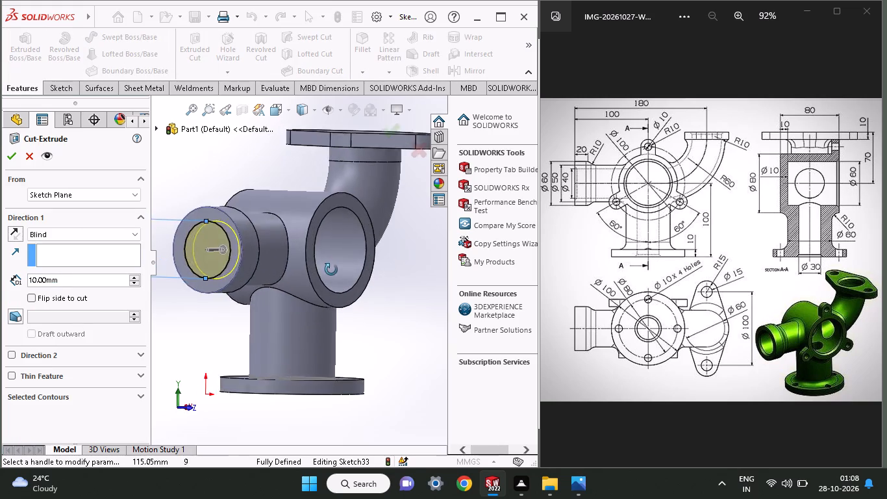
middle_click_drag(331, 270, 308, 279)
left_click(68, 229)
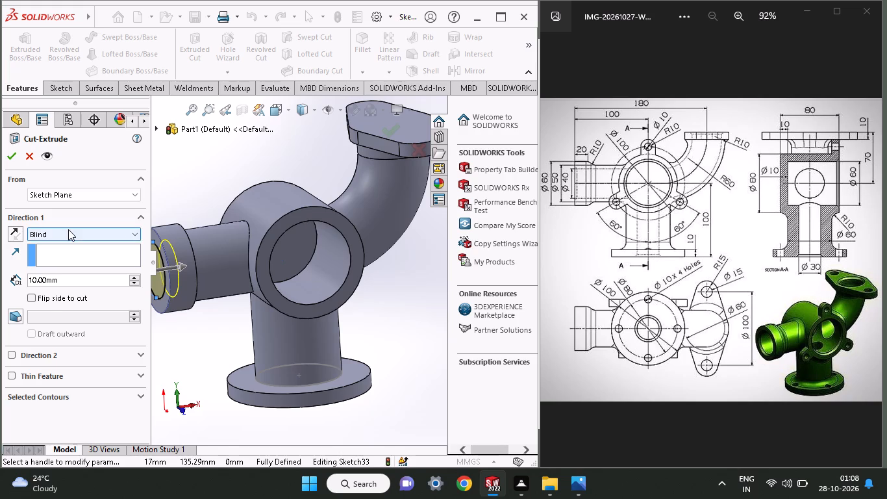
left_click(69, 292)
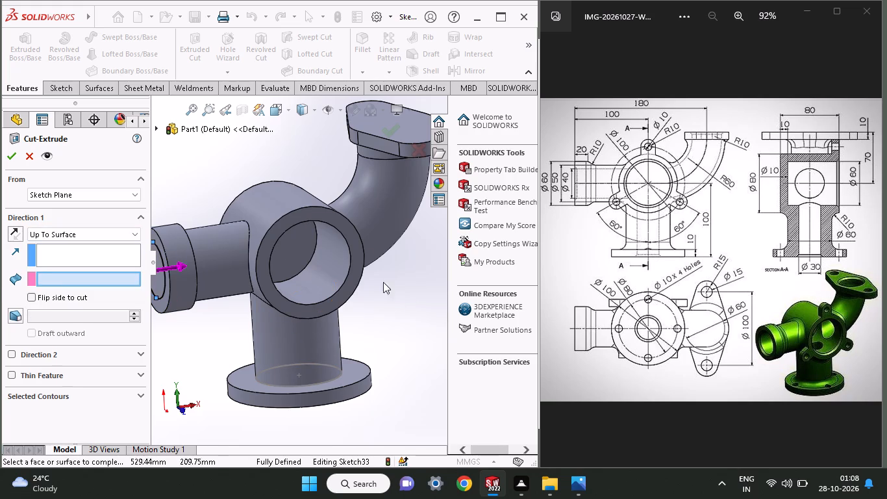
left_click(321, 273)
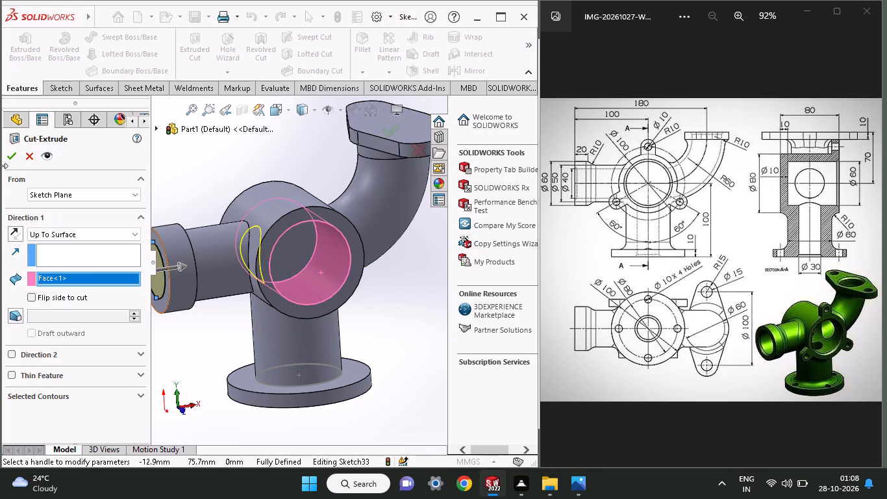
left_click(8, 159)
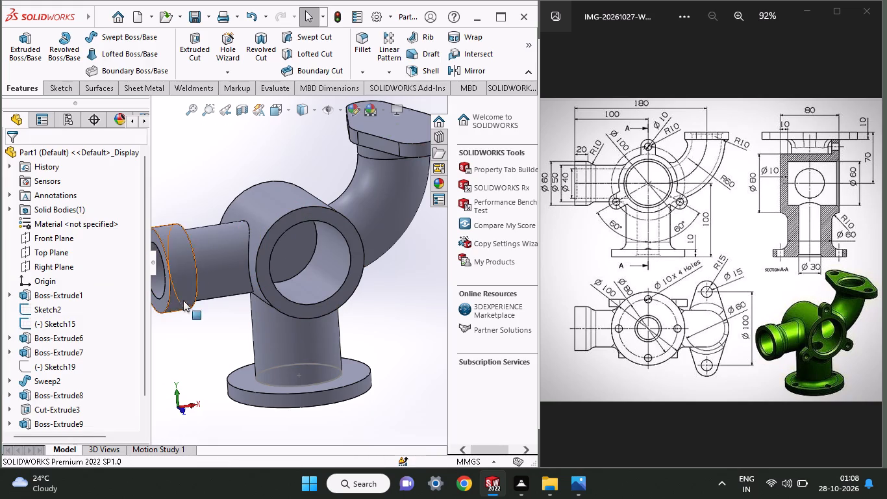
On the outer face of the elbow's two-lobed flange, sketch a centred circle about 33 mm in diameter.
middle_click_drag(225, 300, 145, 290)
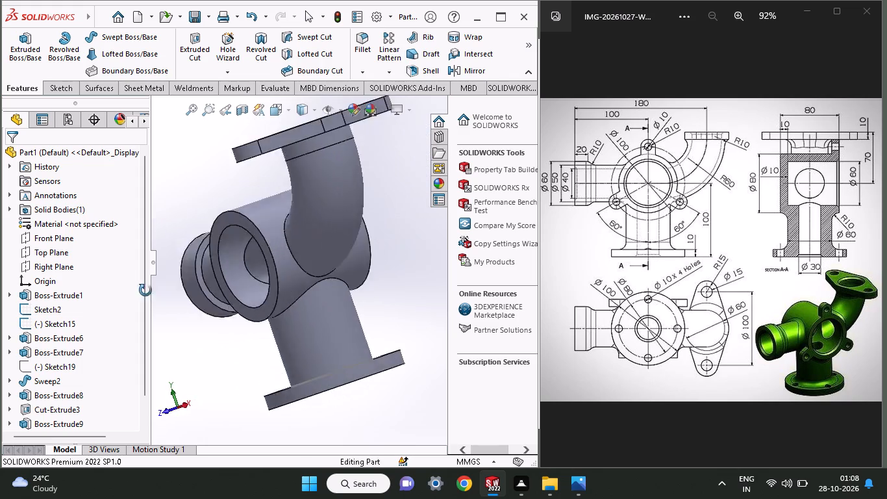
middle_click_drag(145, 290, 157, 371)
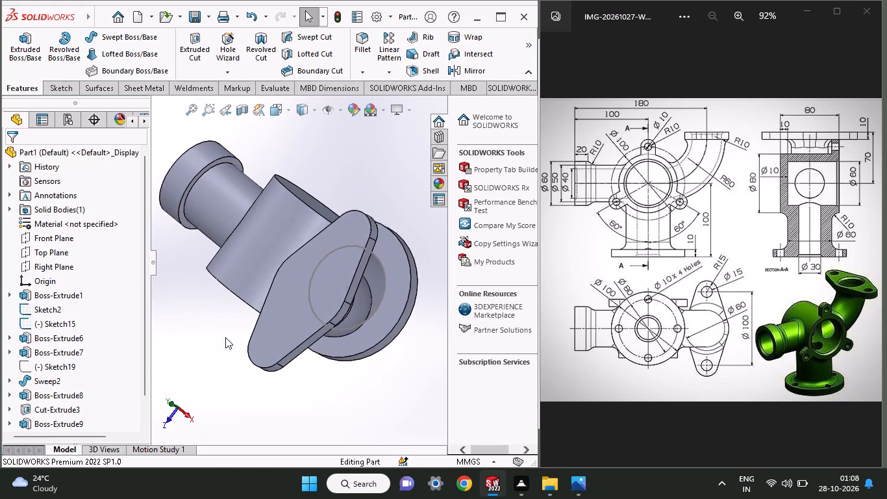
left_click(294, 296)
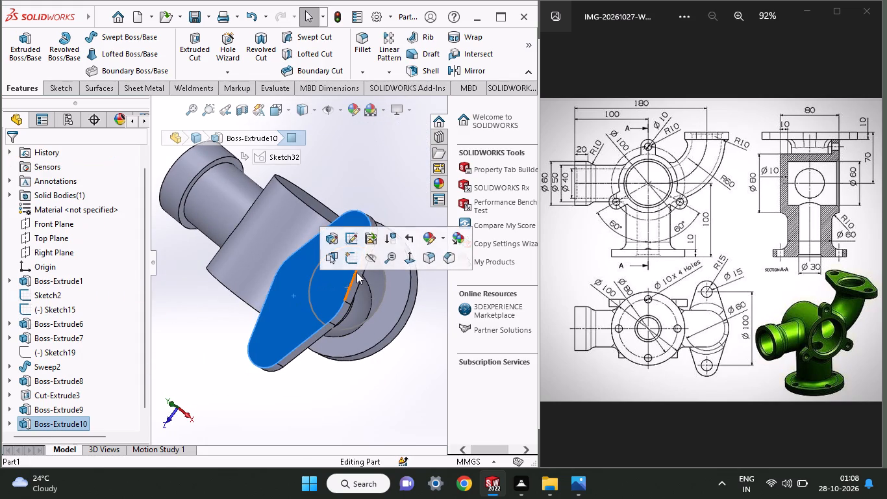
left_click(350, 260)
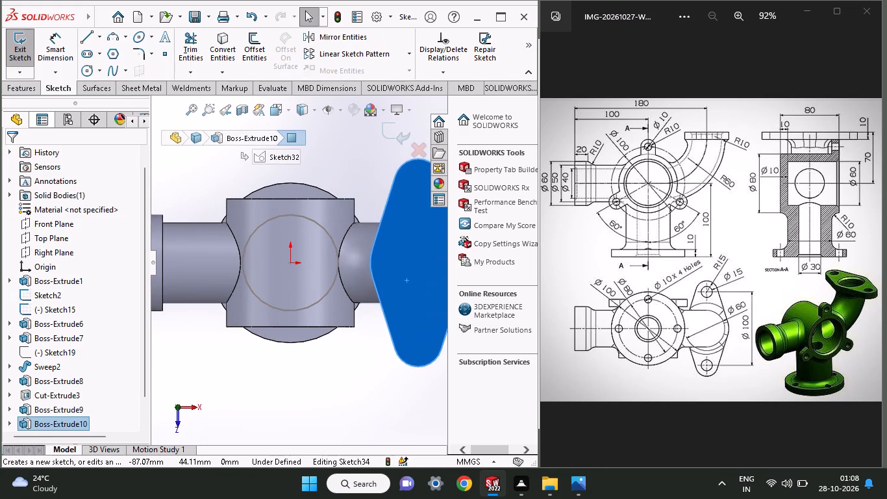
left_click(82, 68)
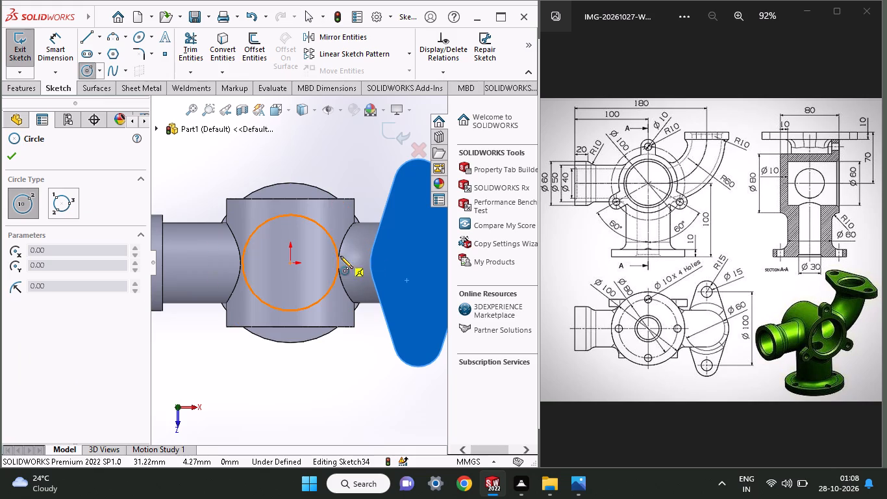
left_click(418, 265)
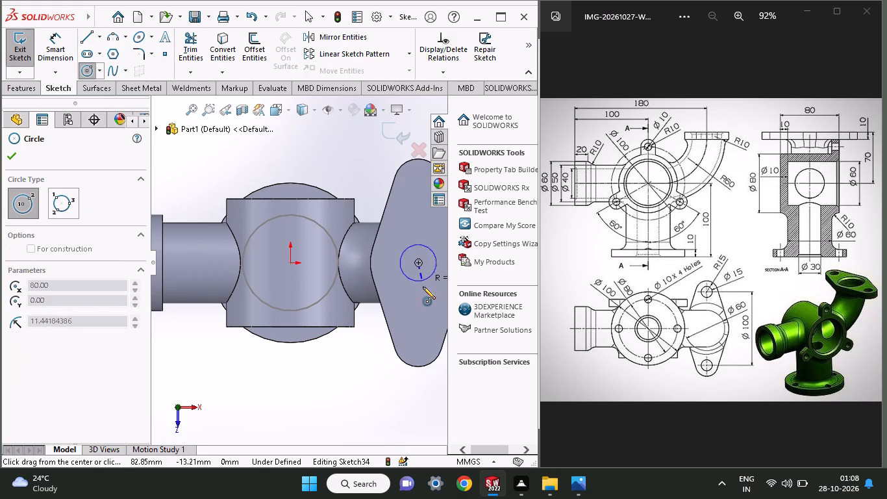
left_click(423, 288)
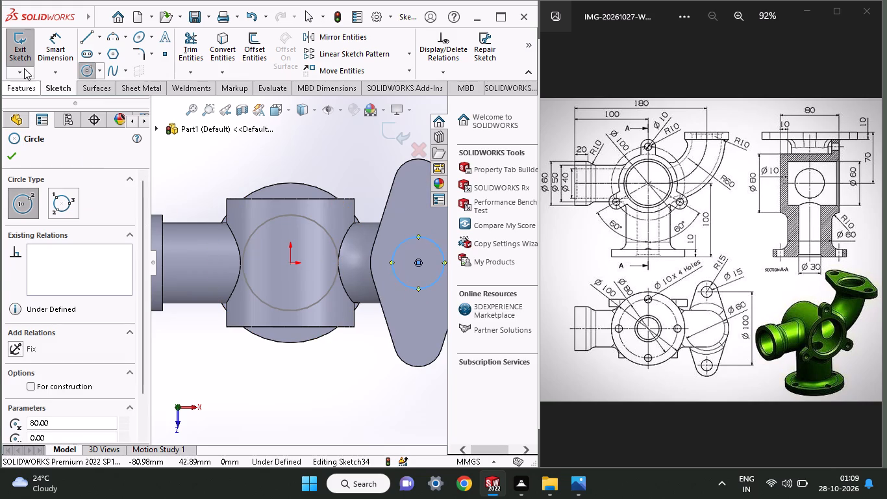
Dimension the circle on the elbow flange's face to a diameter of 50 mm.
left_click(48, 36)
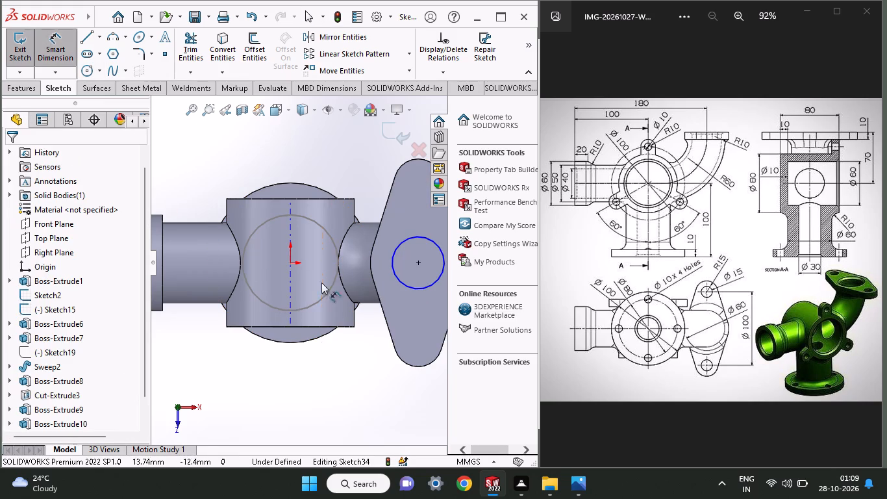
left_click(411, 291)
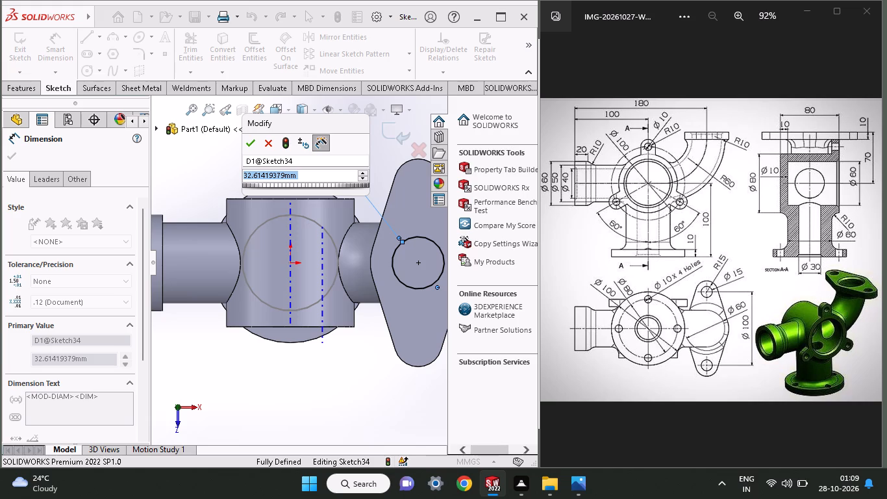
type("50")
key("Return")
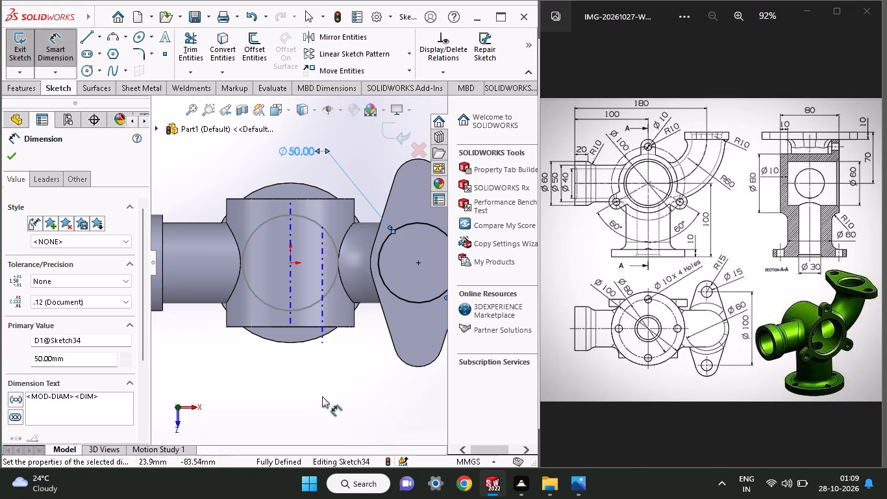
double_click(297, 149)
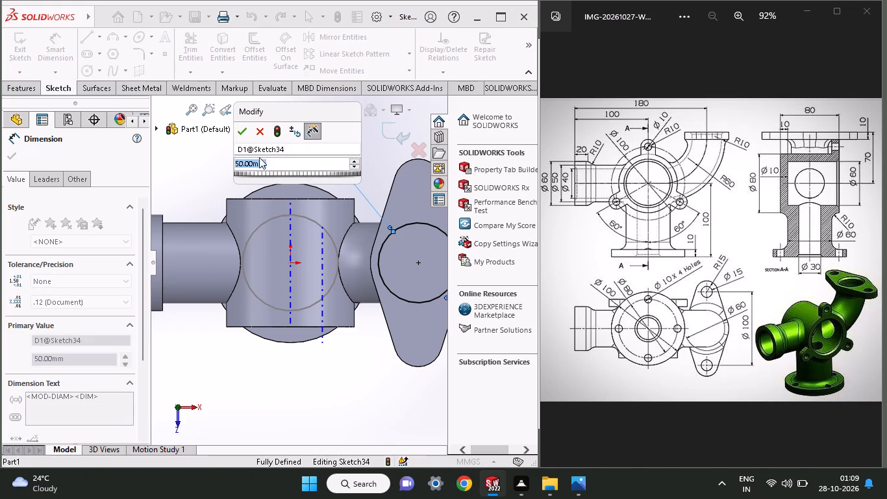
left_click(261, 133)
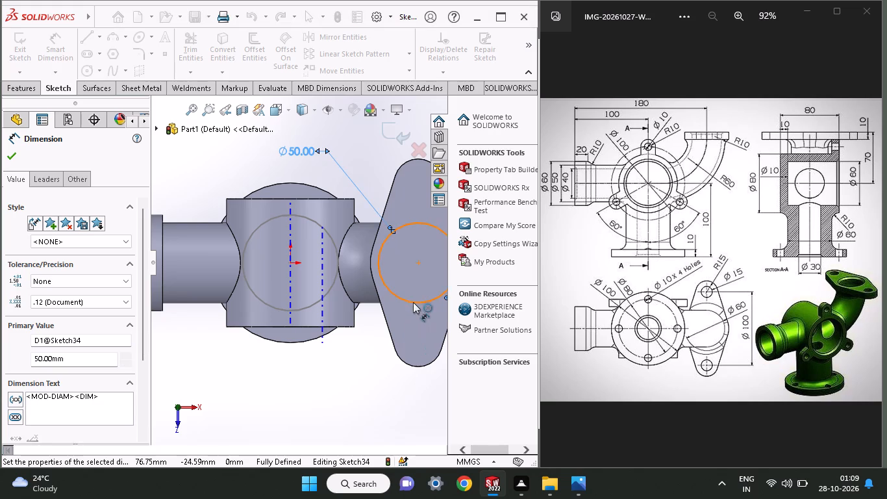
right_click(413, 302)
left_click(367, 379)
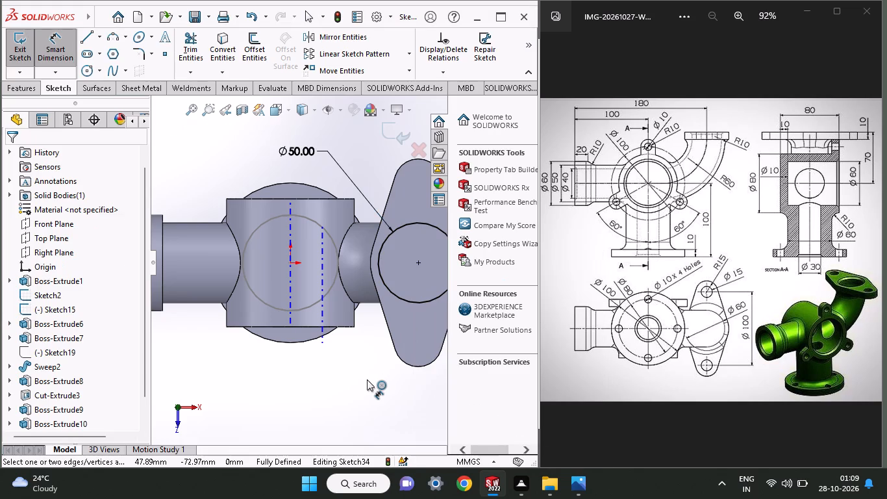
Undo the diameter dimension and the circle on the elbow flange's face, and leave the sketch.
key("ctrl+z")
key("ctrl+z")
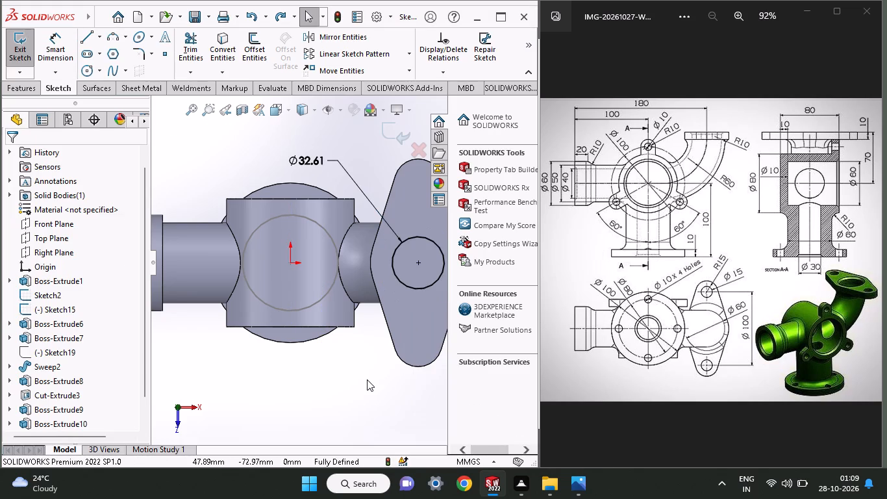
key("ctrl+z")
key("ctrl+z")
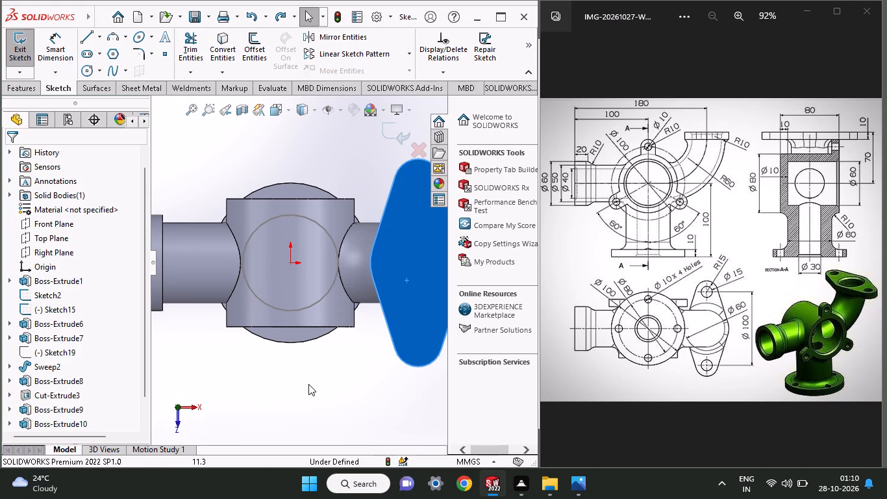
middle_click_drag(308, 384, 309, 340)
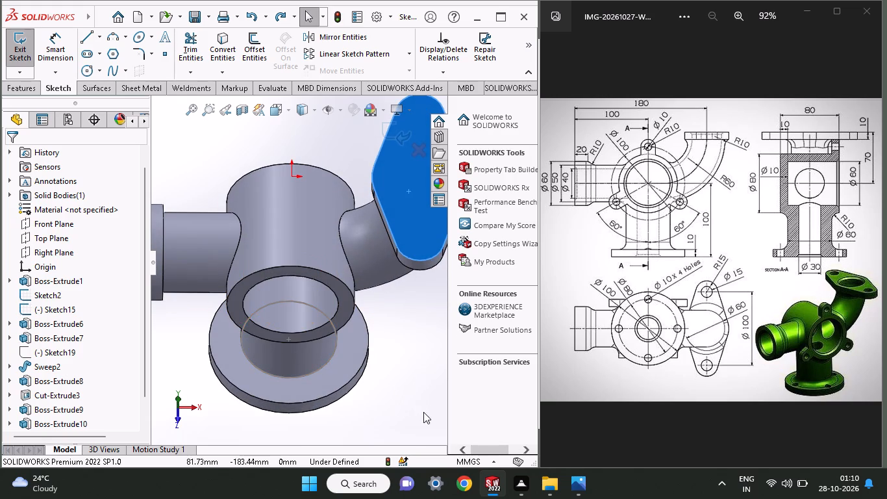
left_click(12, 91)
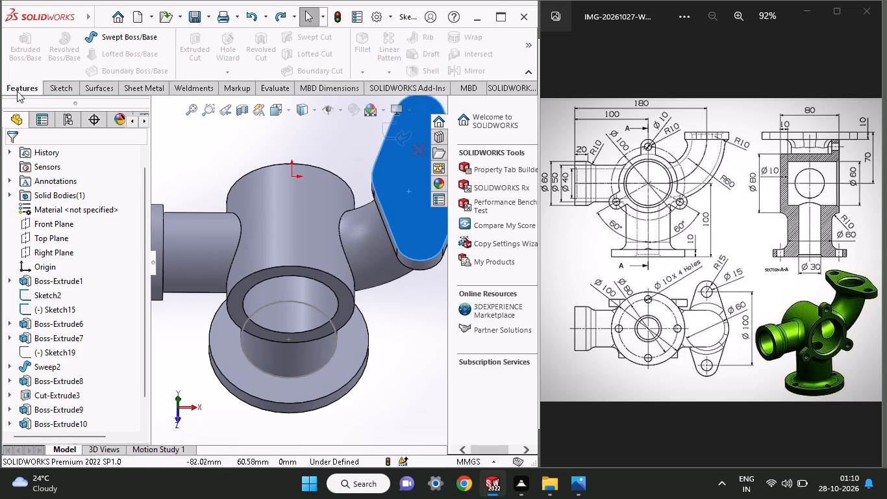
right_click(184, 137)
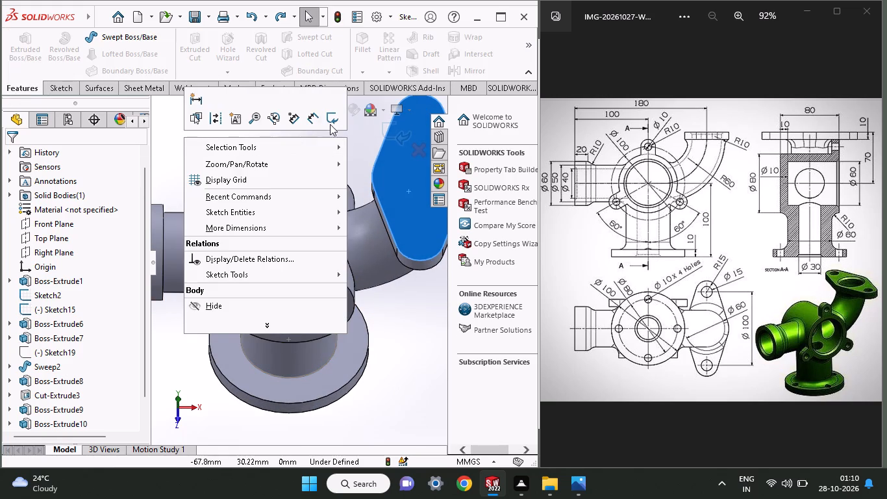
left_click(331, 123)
Fillet the edge where the lower pipe meets the round base flange with a 10 mm radius.
left_click(372, 42)
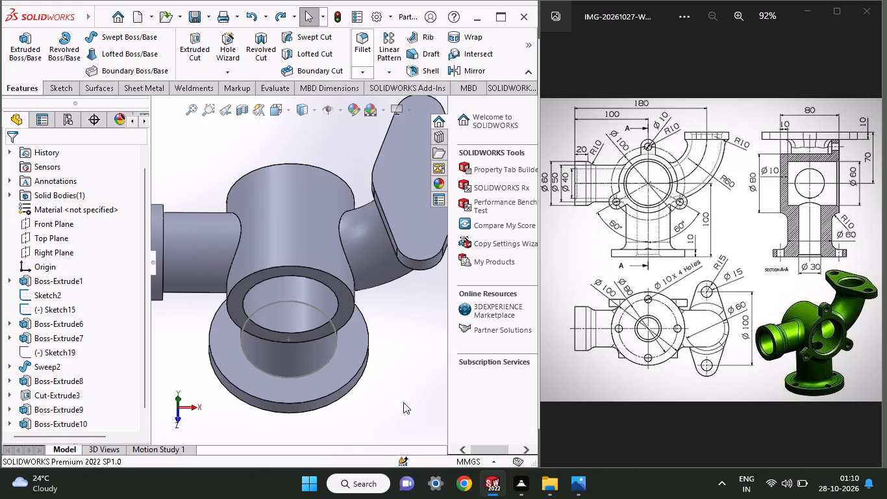
left_click(316, 372)
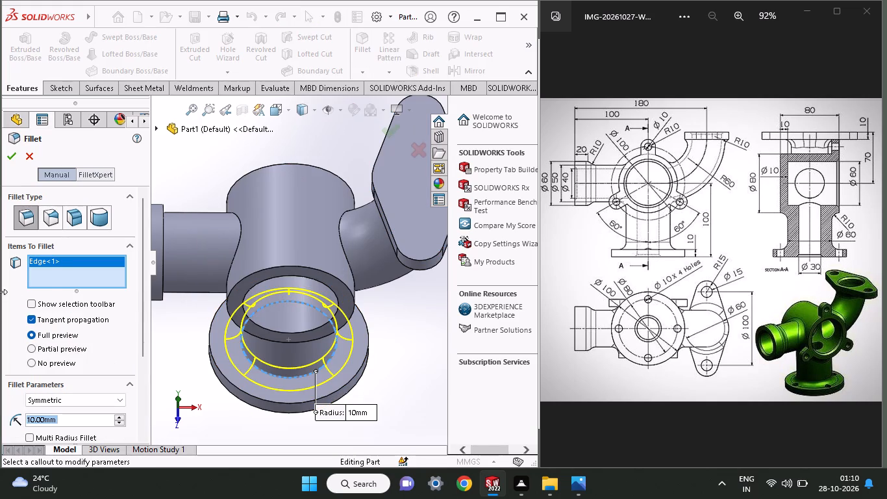
left_click(11, 149)
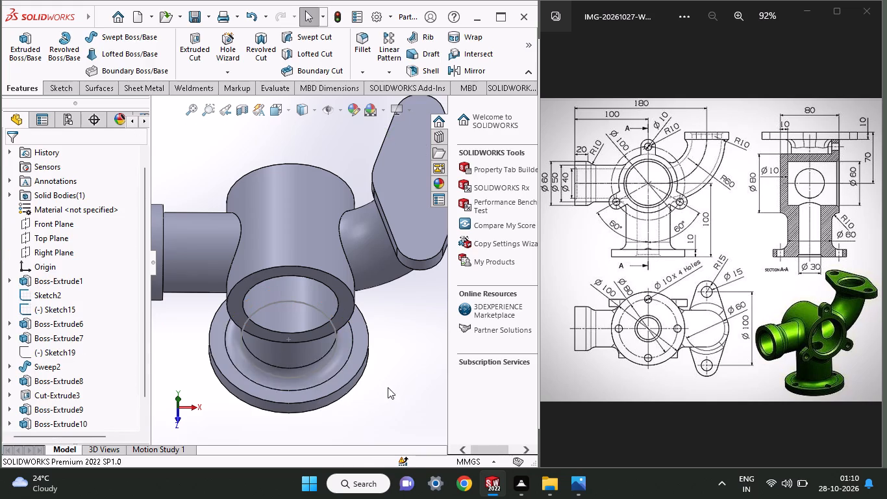
Start a sketch on the elbow flange's outer face and draw a centred circle about 36 mm in diameter.
middle_click_drag(391, 390, 368, 381)
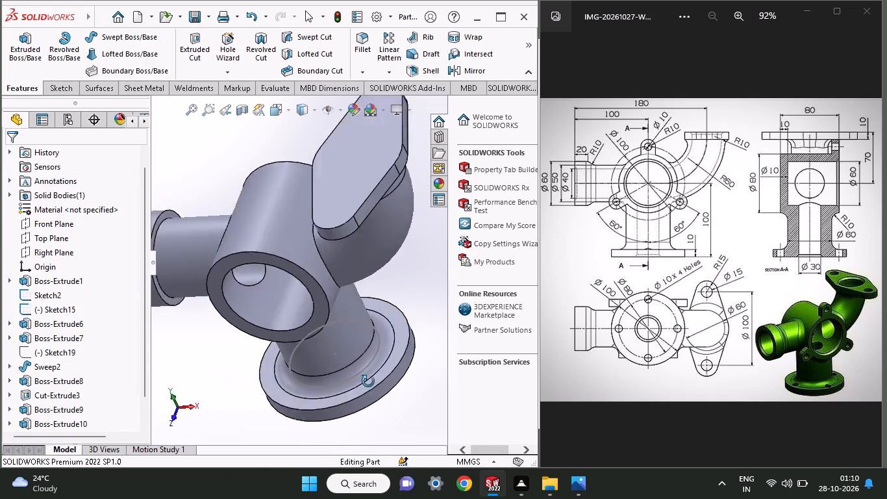
middle_click_drag(368, 381, 401, 339)
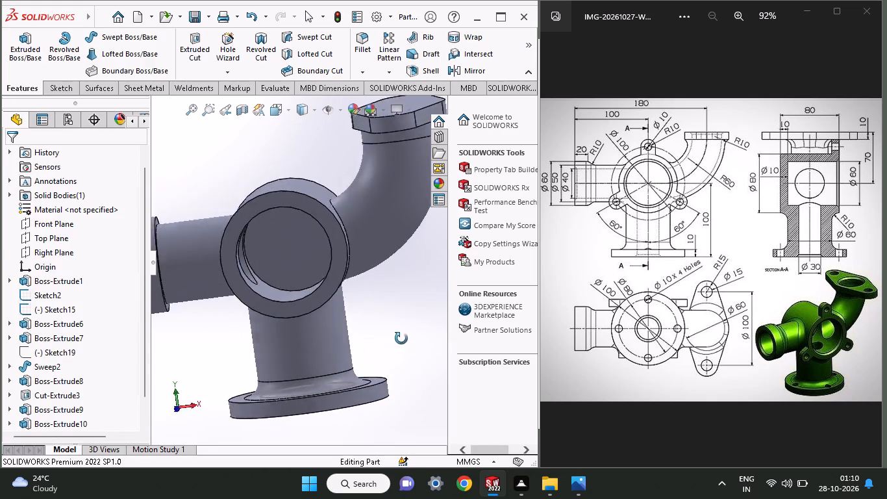
middle_click_drag(401, 339, 401, 437)
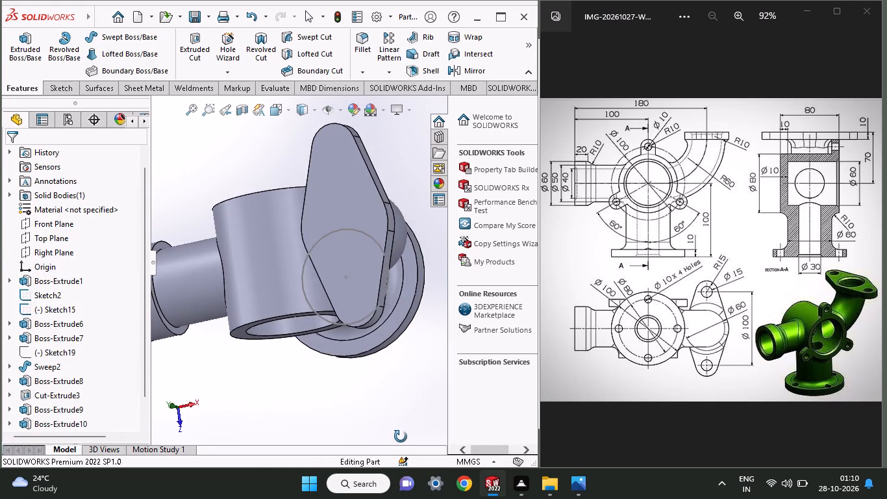
middle_click_drag(401, 437, 403, 396)
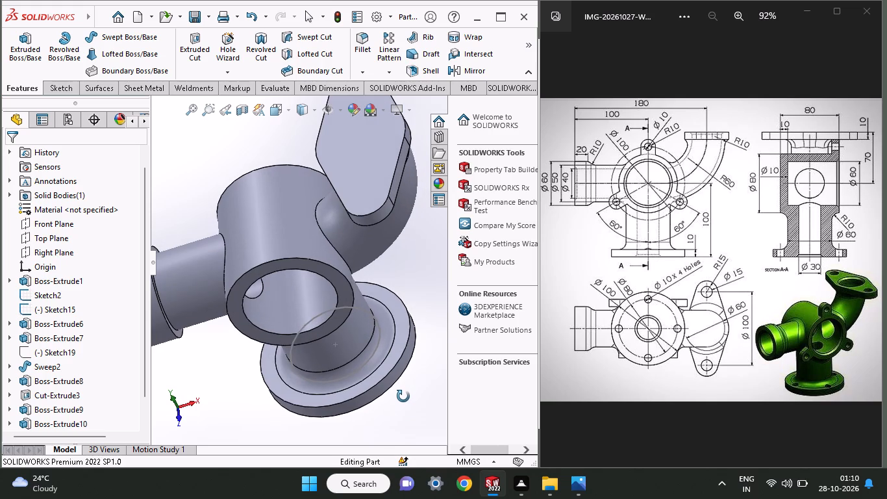
middle_click_drag(403, 396, 386, 450)
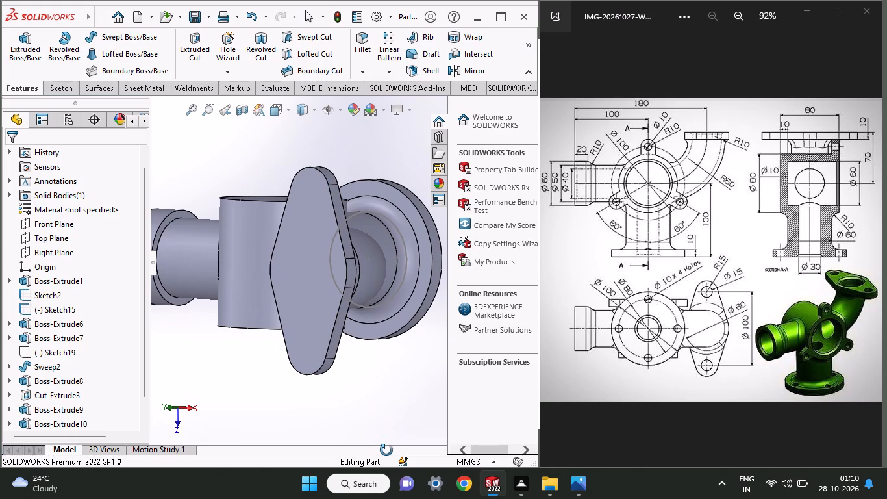
middle_click_drag(386, 450, 389, 450)
left_click(320, 269)
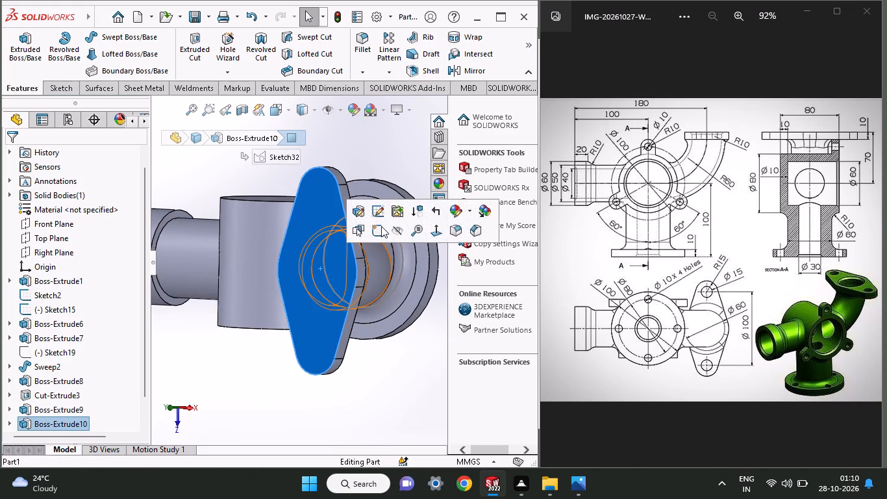
left_click(381, 226)
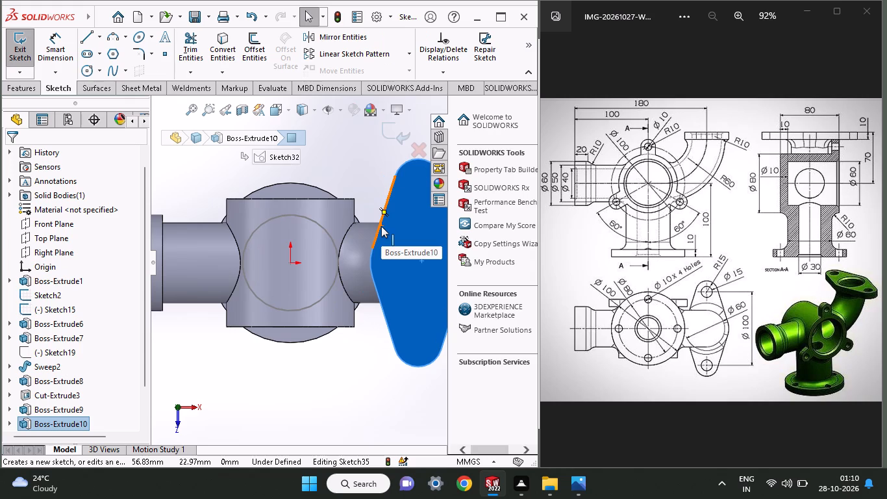
left_click(87, 69)
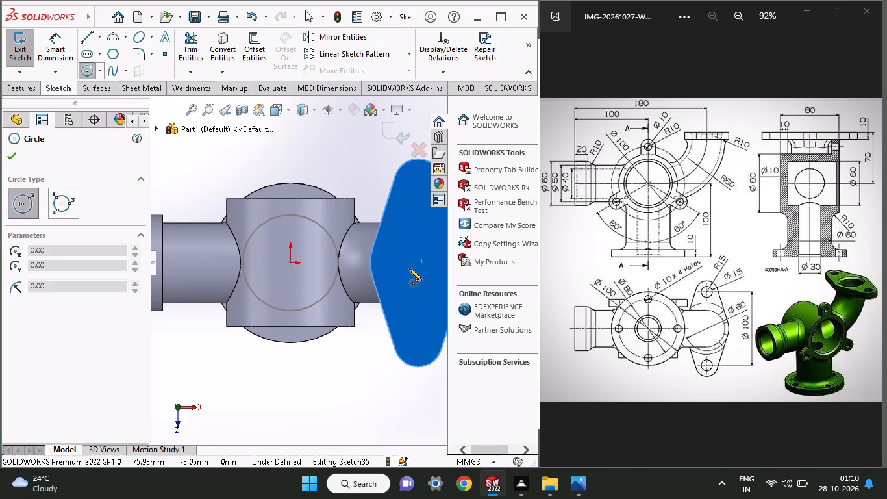
scroll(409, 268, "up", 1, "ctrl")
scroll(427, 268, "up", 1)
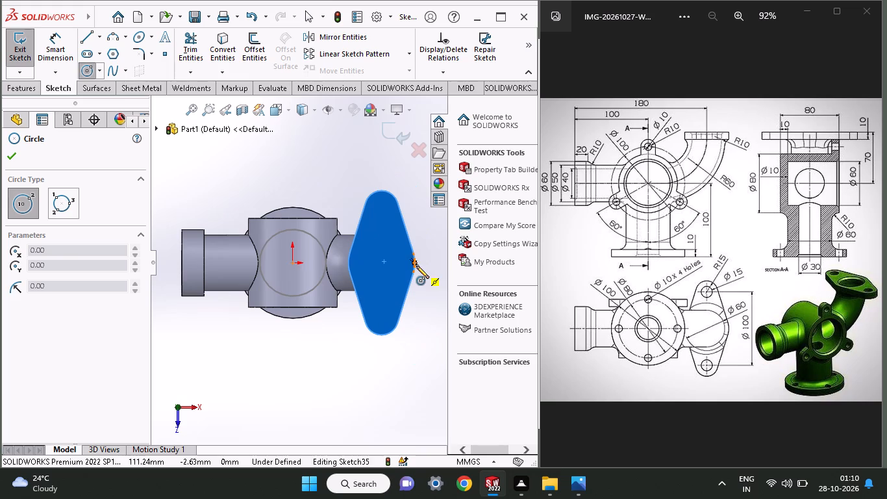
left_click(379, 263)
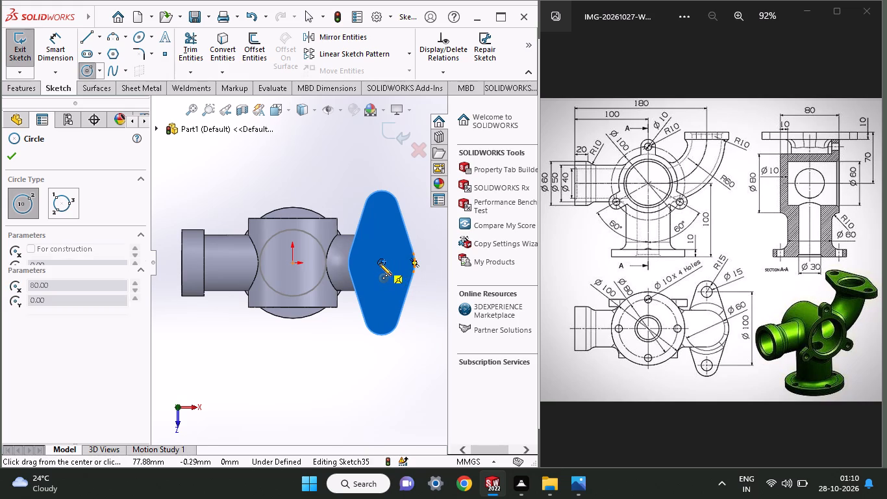
left_click(389, 281)
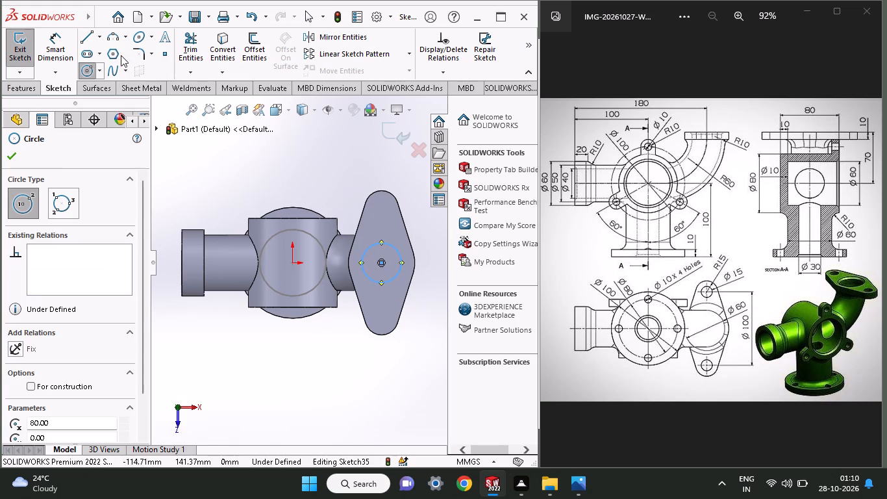
Dimension the circle on the elbow flange's face to a diameter of 50 mm.
left_click(65, 38)
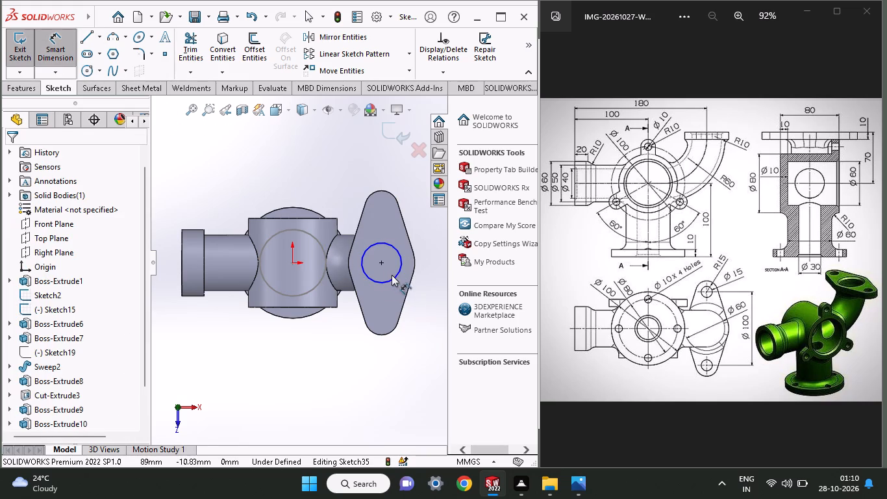
left_click(392, 279)
left_click(432, 266)
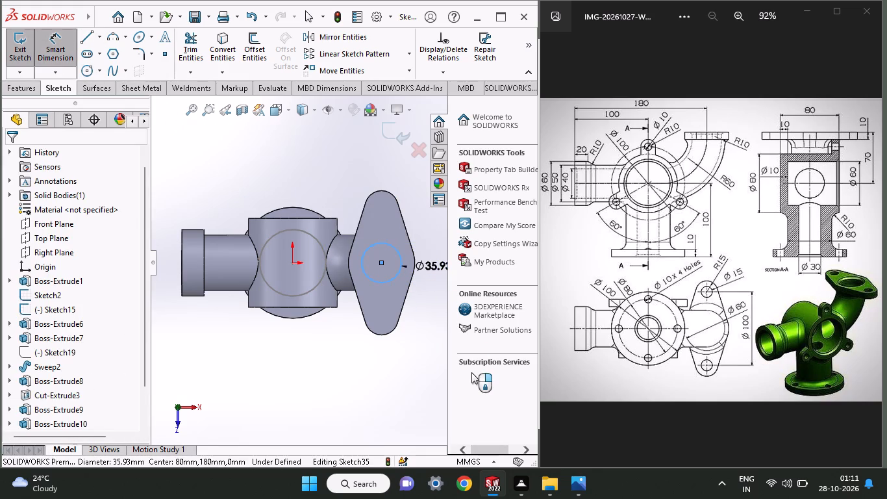
type("50")
key("Return")
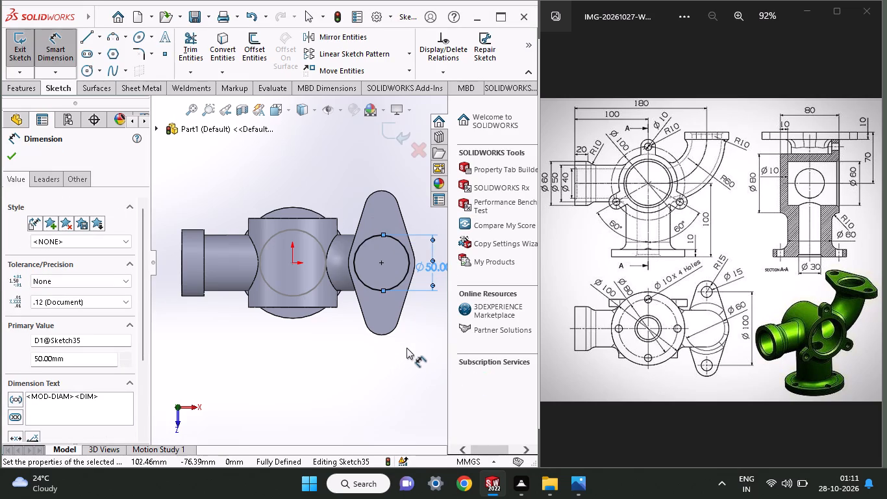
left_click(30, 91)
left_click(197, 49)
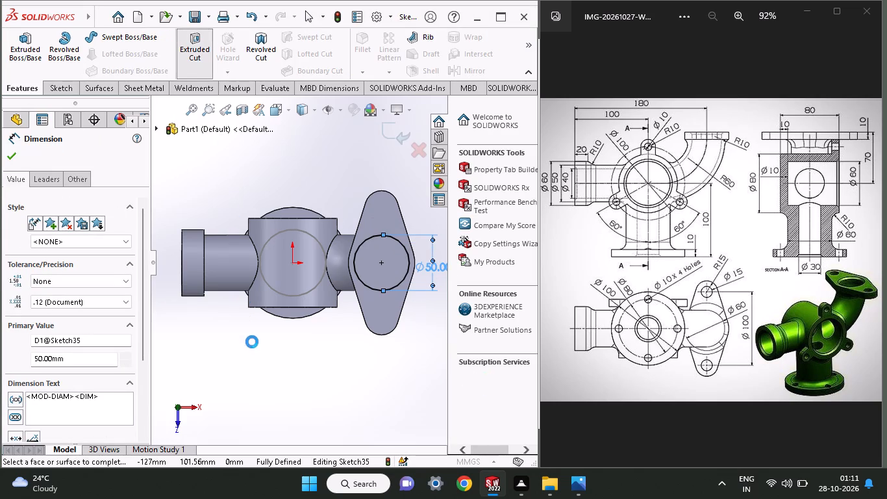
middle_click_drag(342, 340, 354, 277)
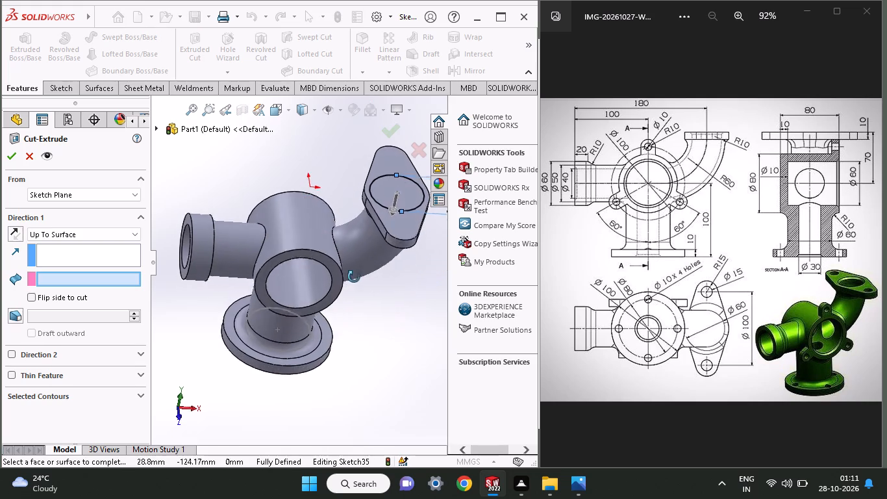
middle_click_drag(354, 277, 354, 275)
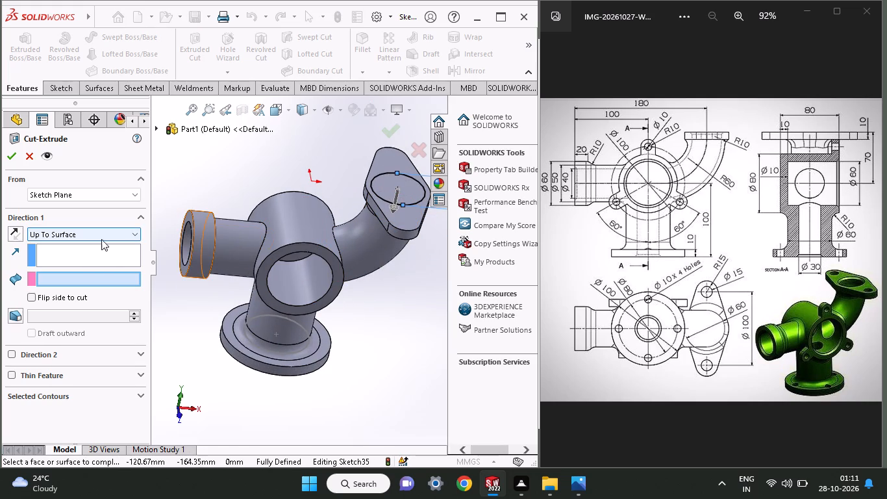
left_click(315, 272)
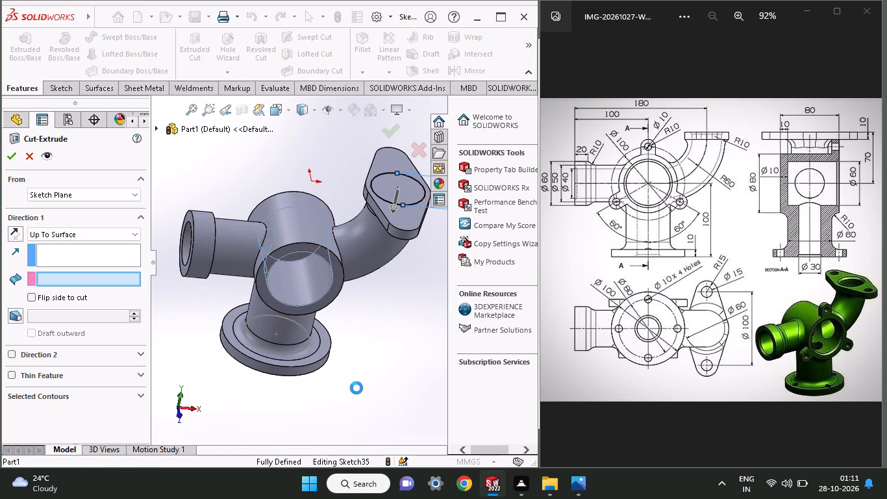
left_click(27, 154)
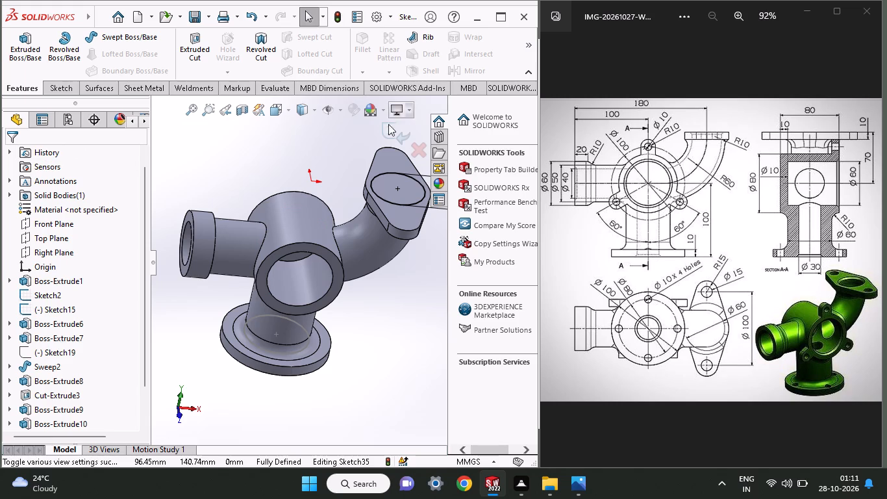
Exit the sketch of the 50 mm circle on the elbow flange's face.
left_click(385, 133)
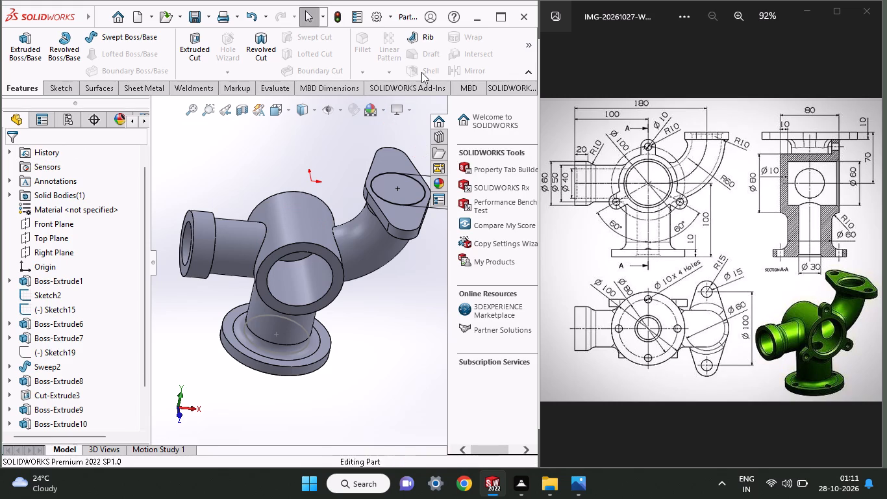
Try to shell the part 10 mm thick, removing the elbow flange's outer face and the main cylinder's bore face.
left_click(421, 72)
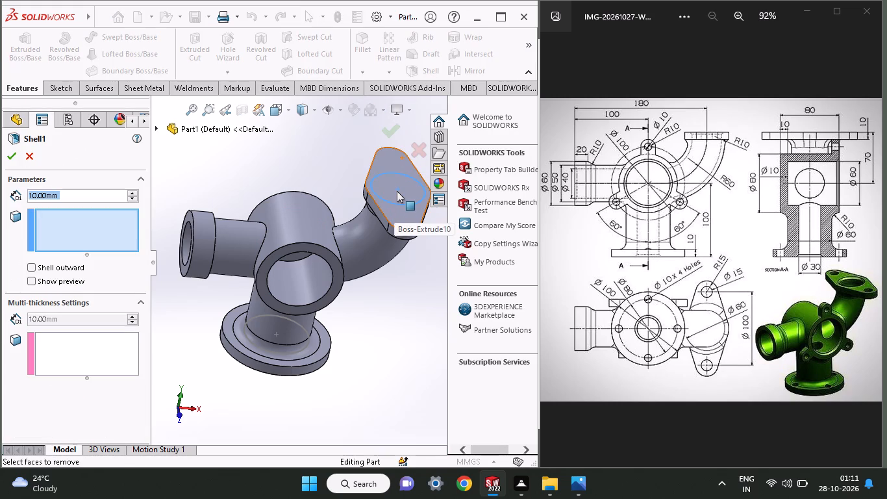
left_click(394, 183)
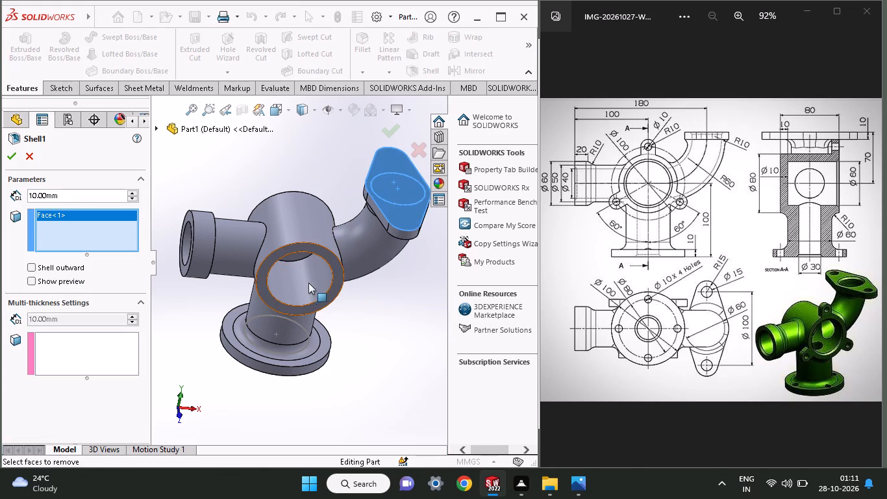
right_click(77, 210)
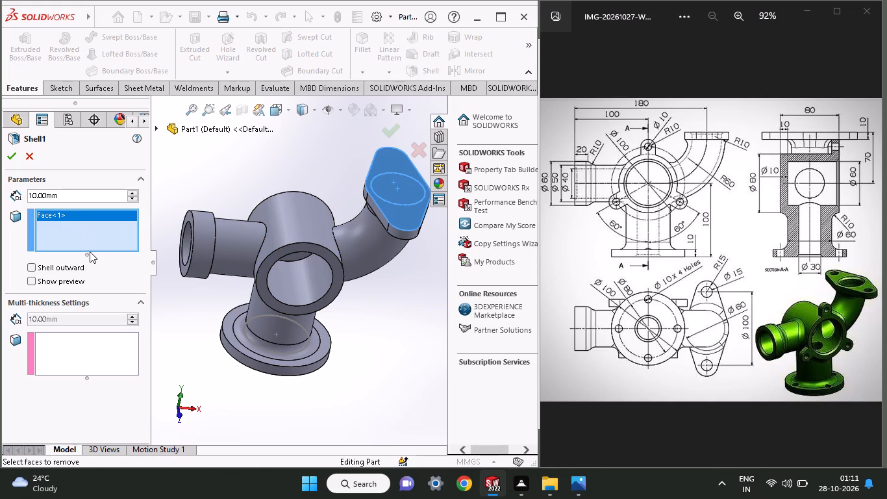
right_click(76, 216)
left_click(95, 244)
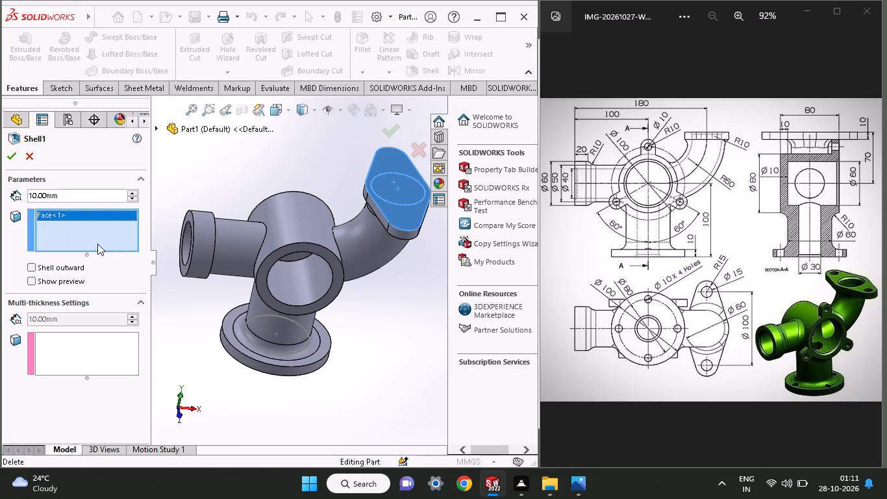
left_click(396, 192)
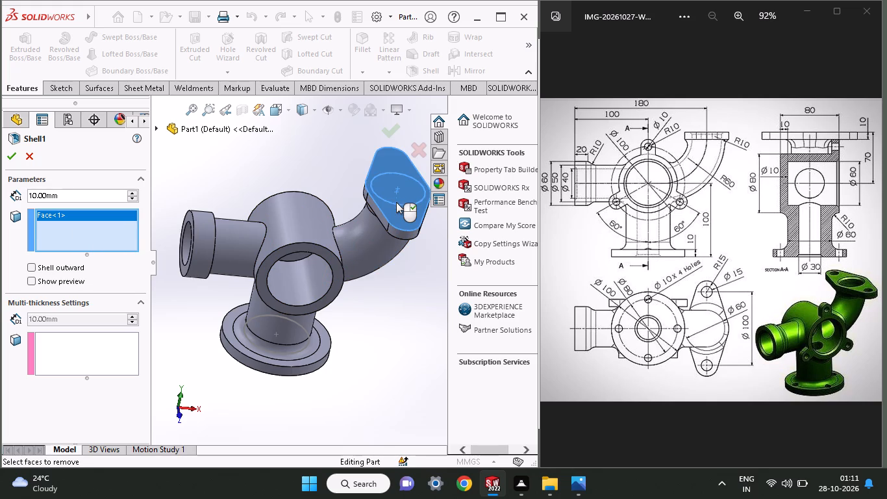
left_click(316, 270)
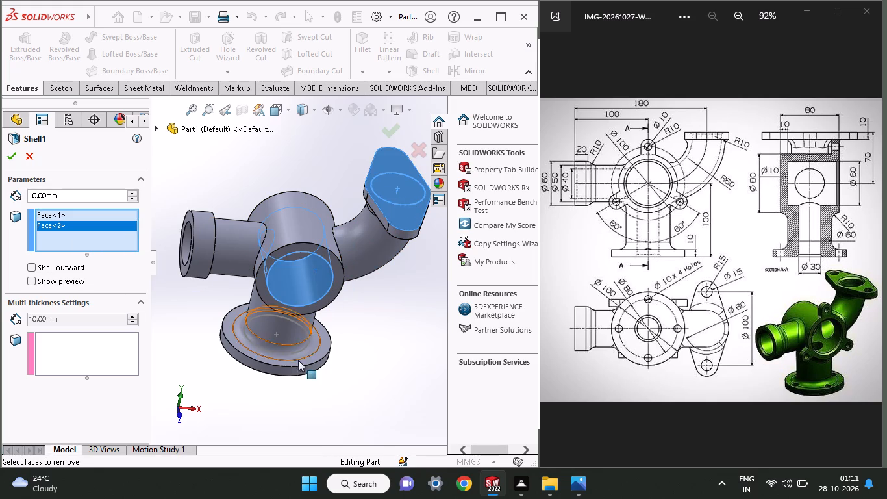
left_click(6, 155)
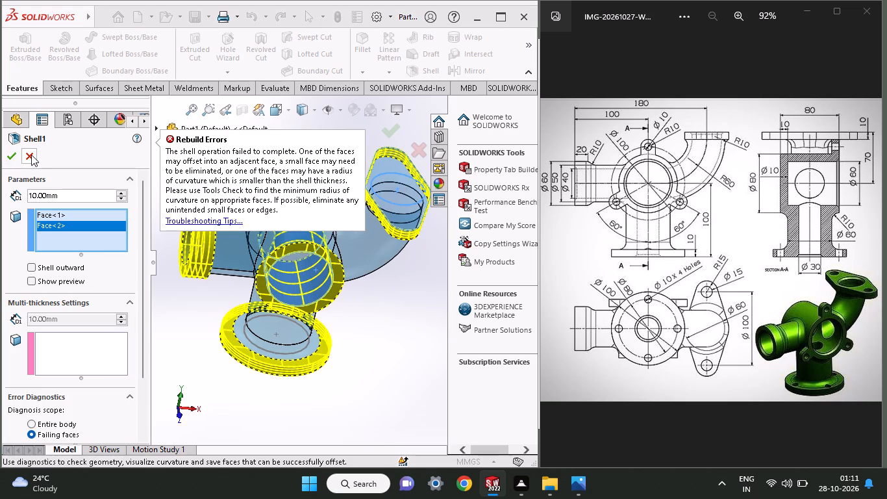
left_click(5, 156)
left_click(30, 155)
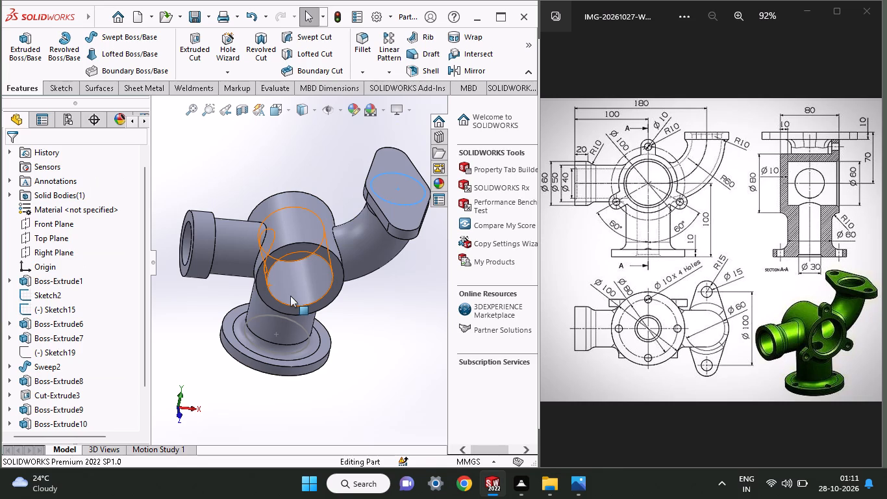
Cut the 50 mm circle blind 10 mm deep into the elbow flange, keeping all bodies.
middle_click_drag(381, 313, 387, 220)
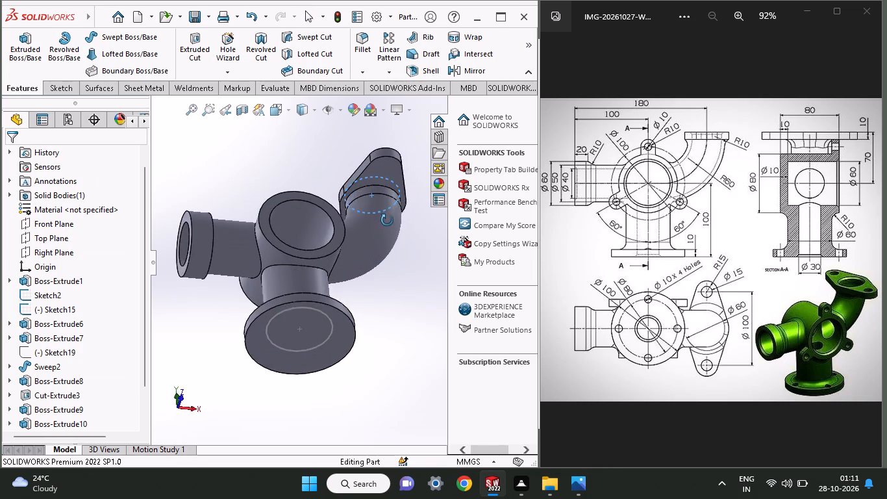
middle_click_drag(387, 220, 386, 265)
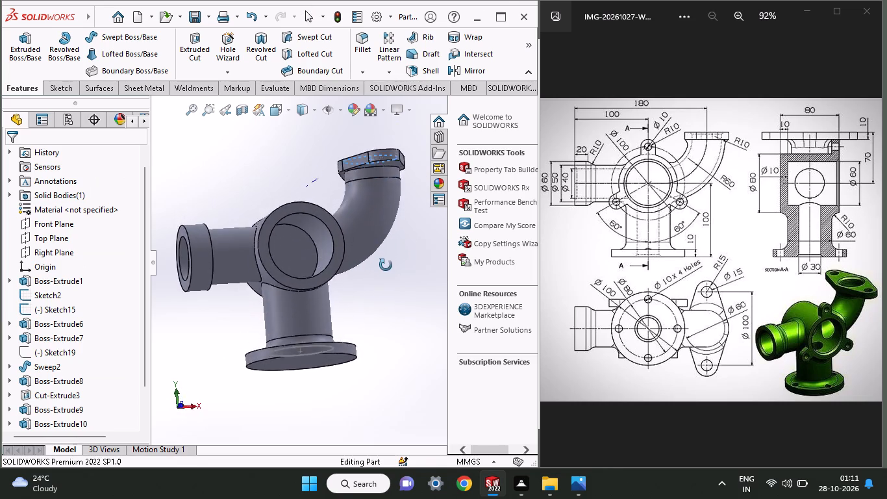
middle_click_drag(386, 265, 376, 405)
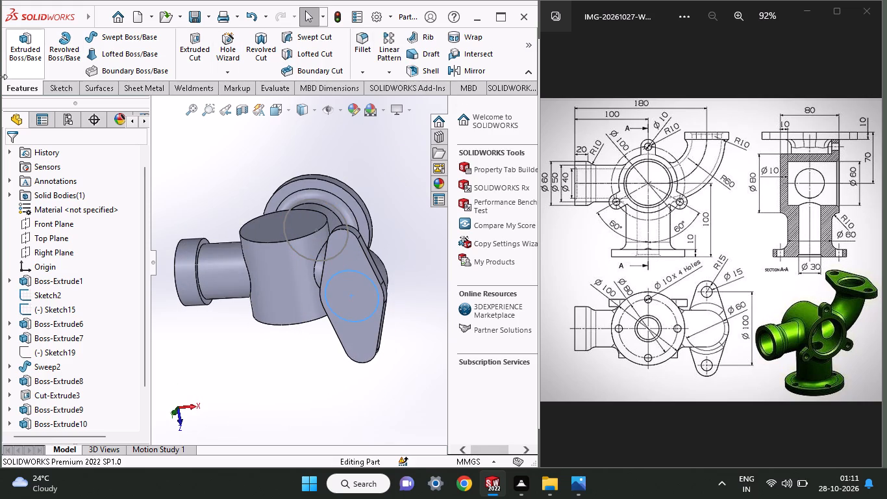
left_click(194, 60)
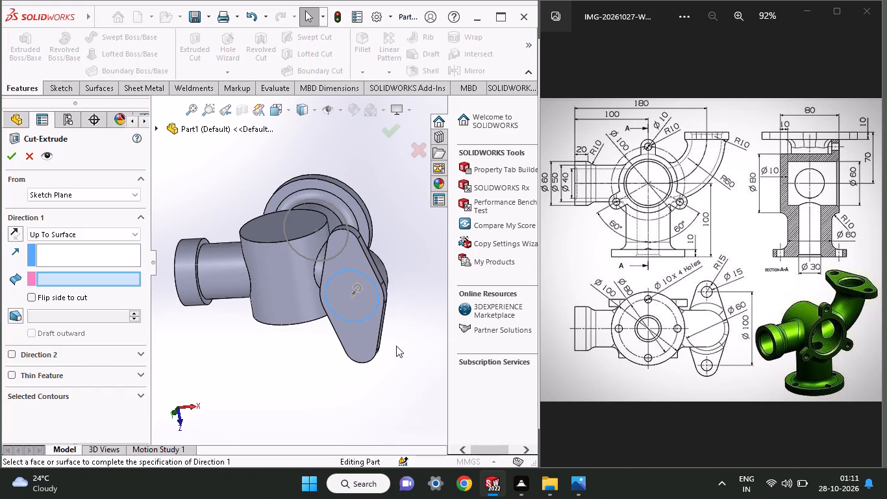
left_click(364, 320)
left_click(362, 296)
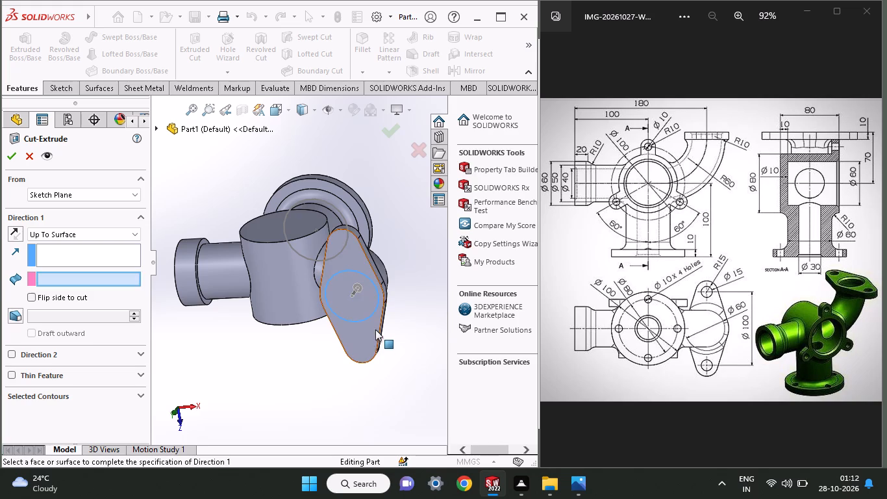
middle_click_drag(419, 357, 424, 303)
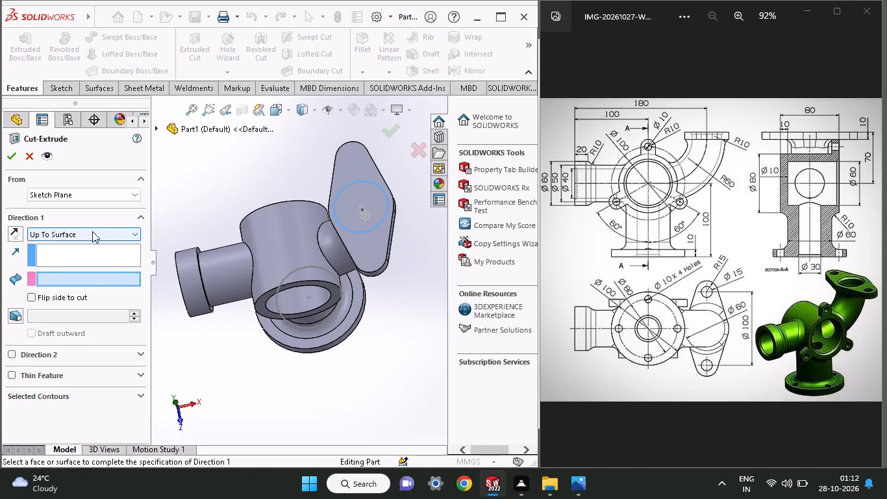
left_click(92, 231)
left_click(82, 254)
left_click(85, 233)
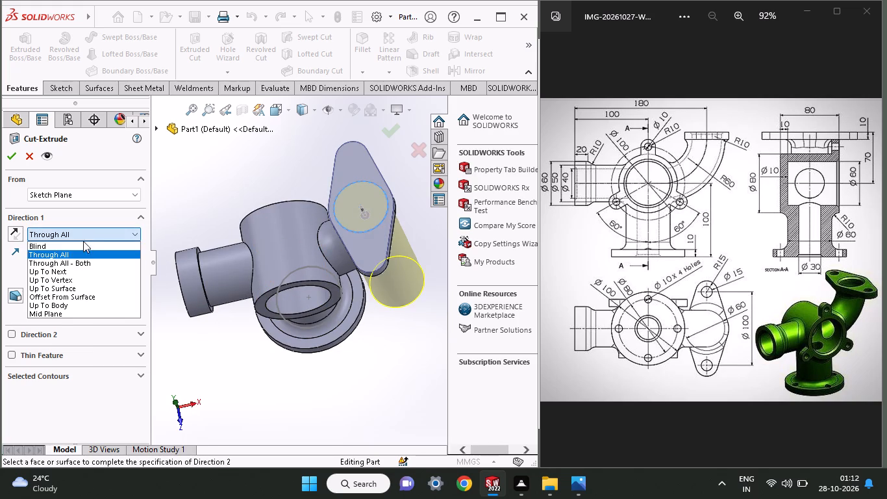
left_click(82, 242)
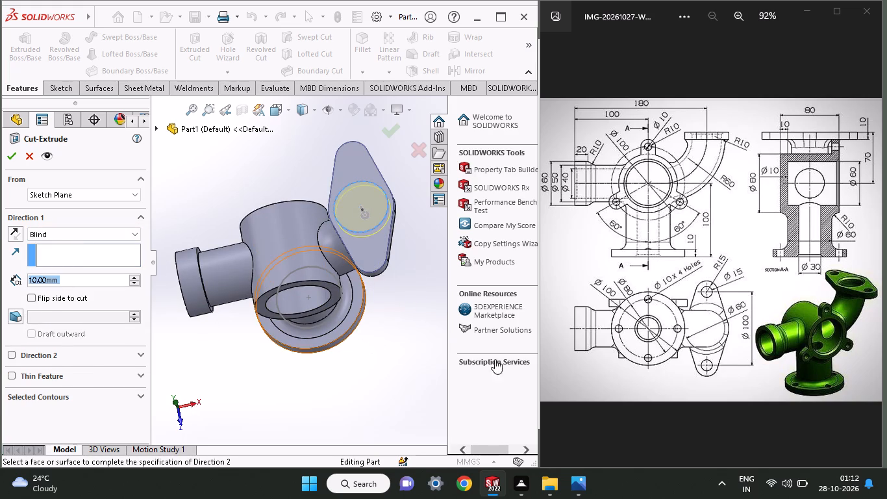
middle_click_drag(419, 341, 411, 258)
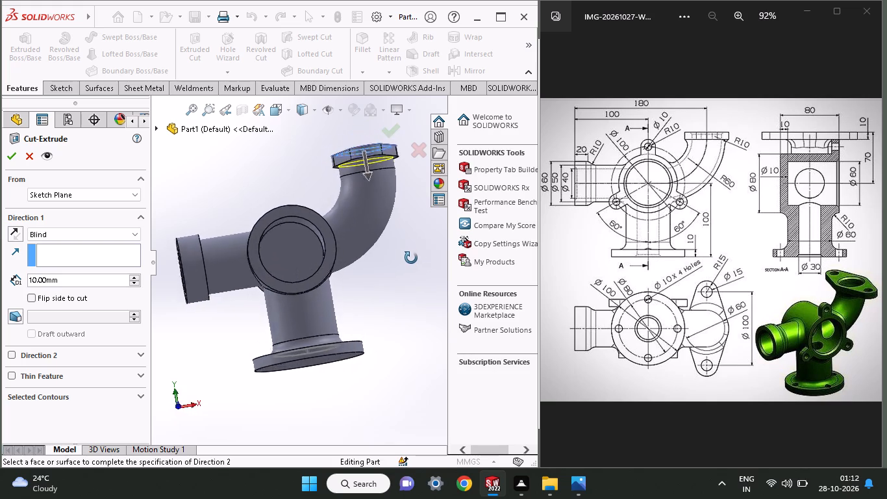
middle_click_drag(411, 258, 390, 277)
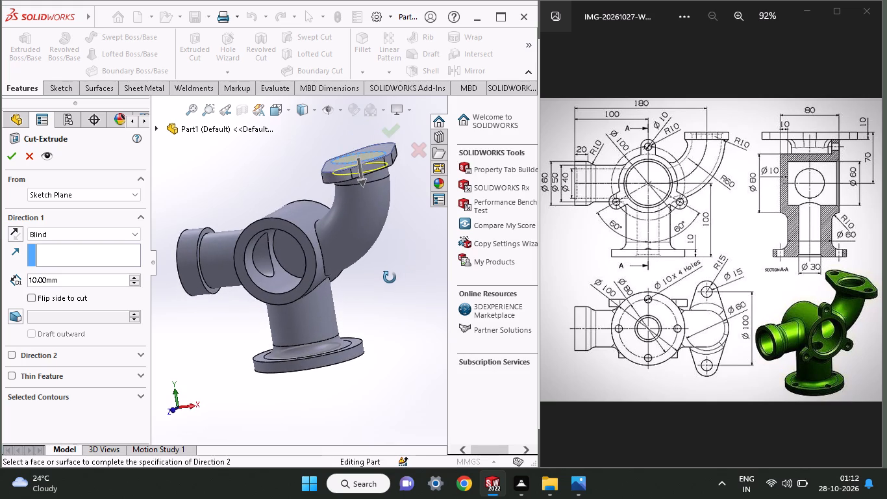
middle_click_drag(390, 277, 392, 291)
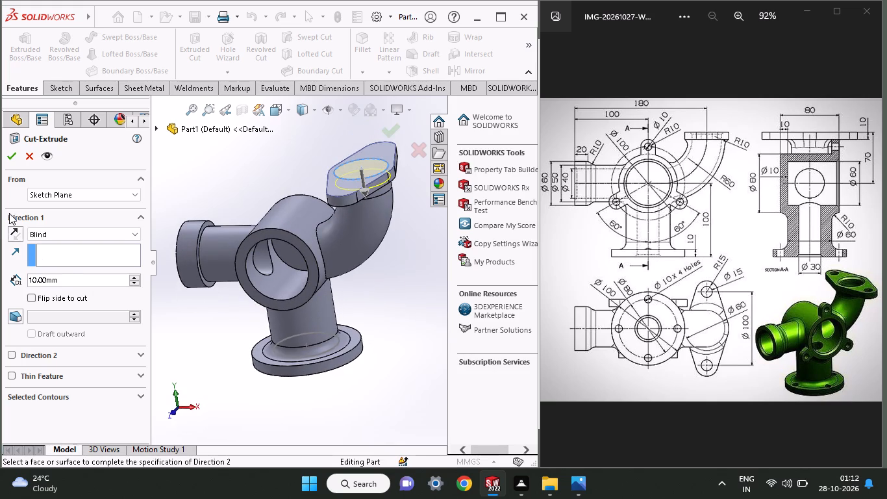
left_click(10, 160)
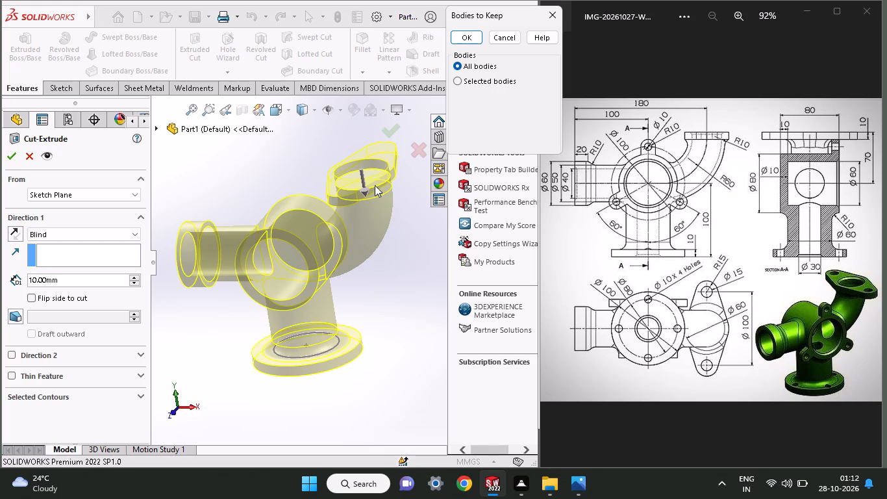
left_click(455, 33)
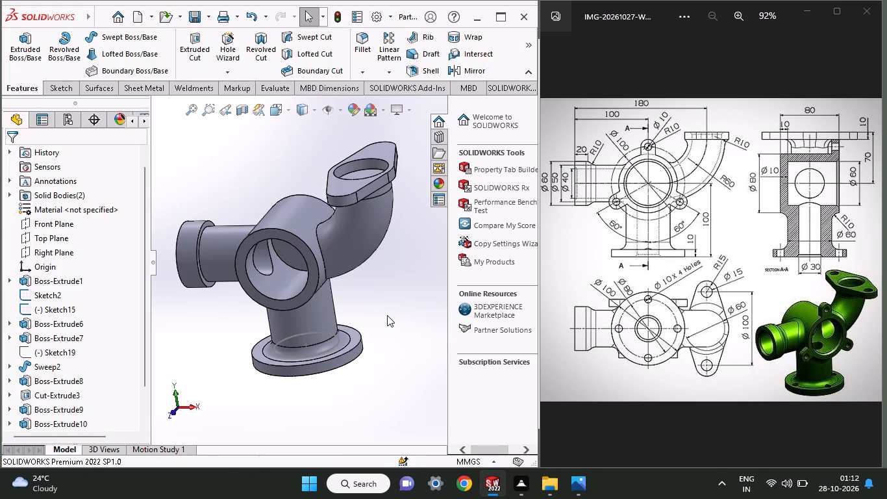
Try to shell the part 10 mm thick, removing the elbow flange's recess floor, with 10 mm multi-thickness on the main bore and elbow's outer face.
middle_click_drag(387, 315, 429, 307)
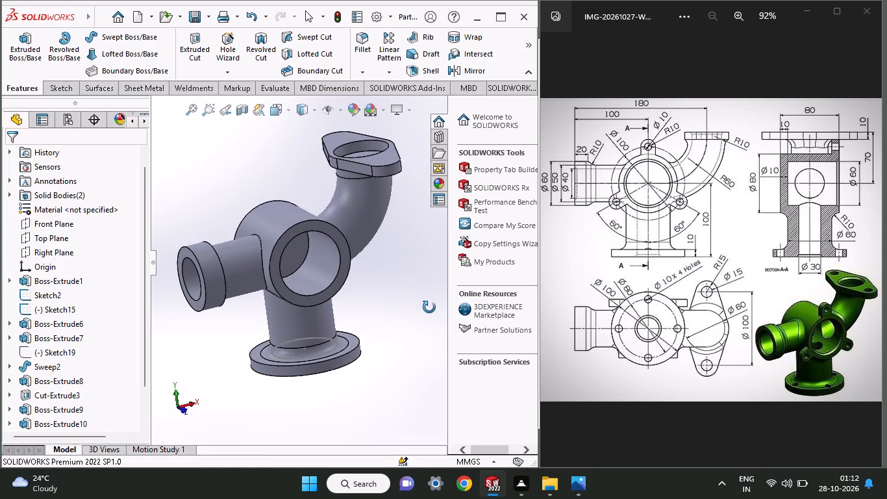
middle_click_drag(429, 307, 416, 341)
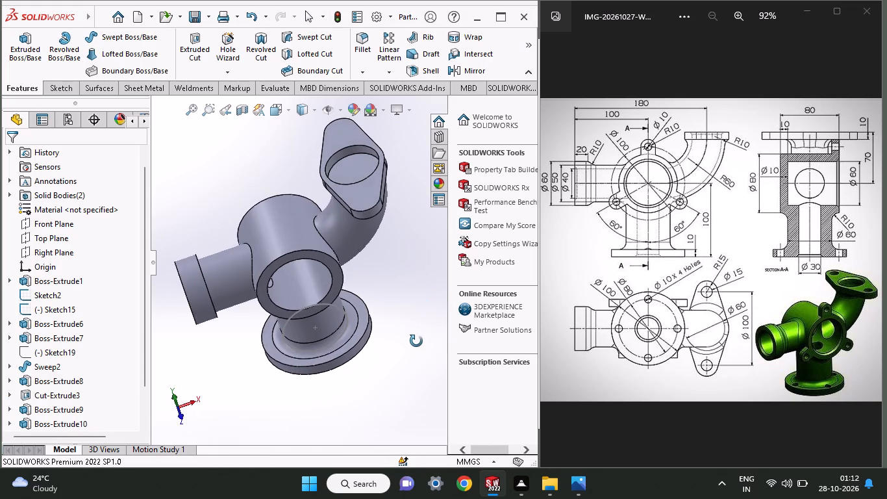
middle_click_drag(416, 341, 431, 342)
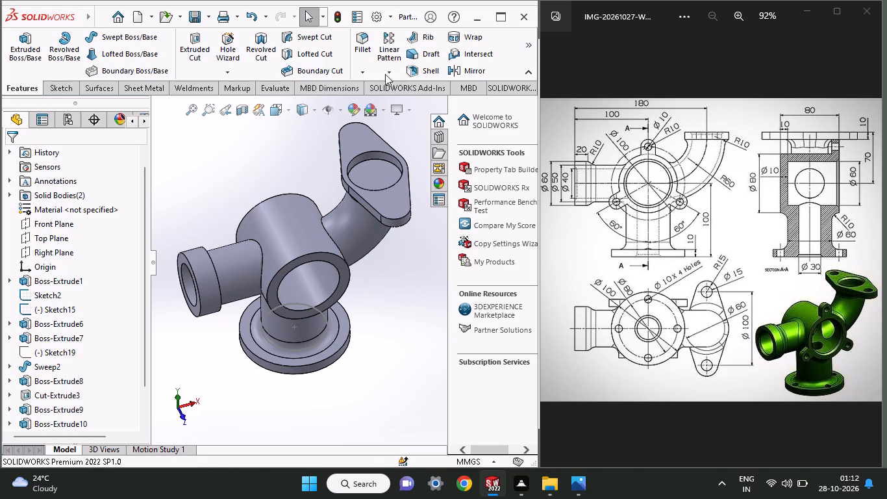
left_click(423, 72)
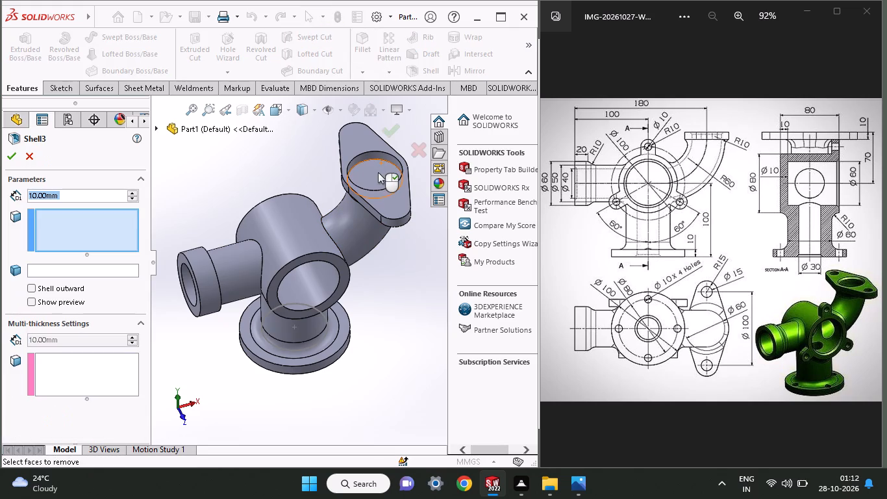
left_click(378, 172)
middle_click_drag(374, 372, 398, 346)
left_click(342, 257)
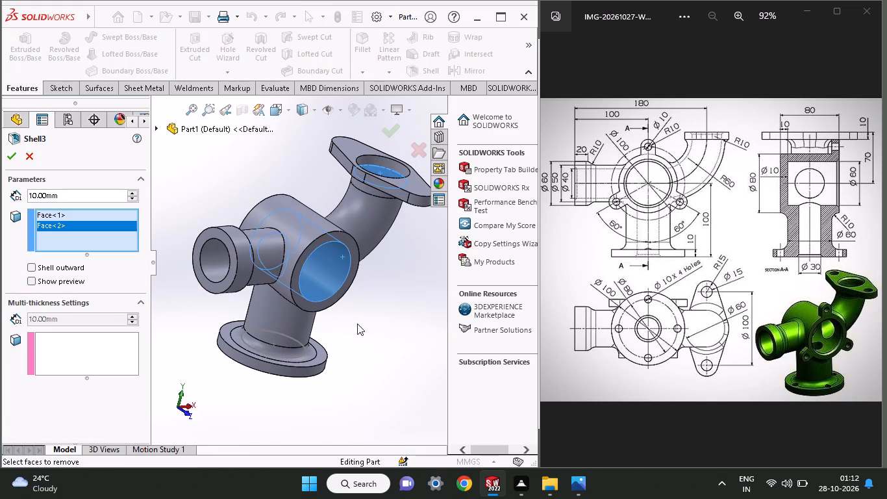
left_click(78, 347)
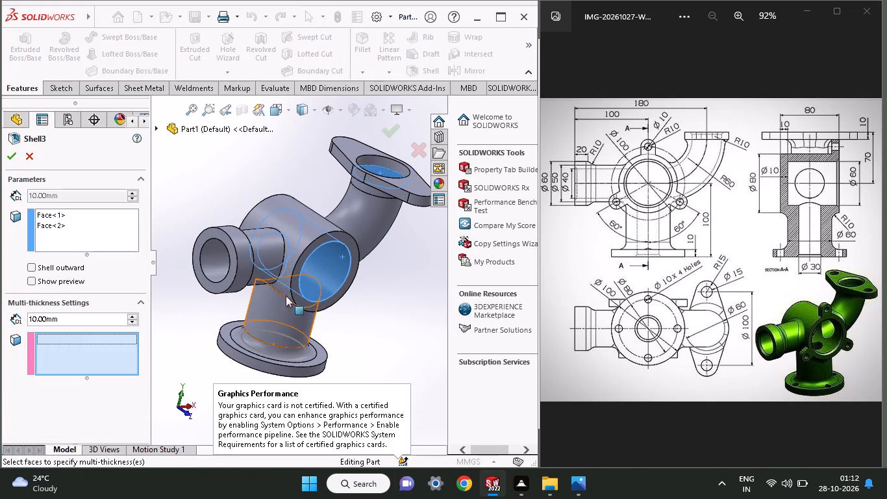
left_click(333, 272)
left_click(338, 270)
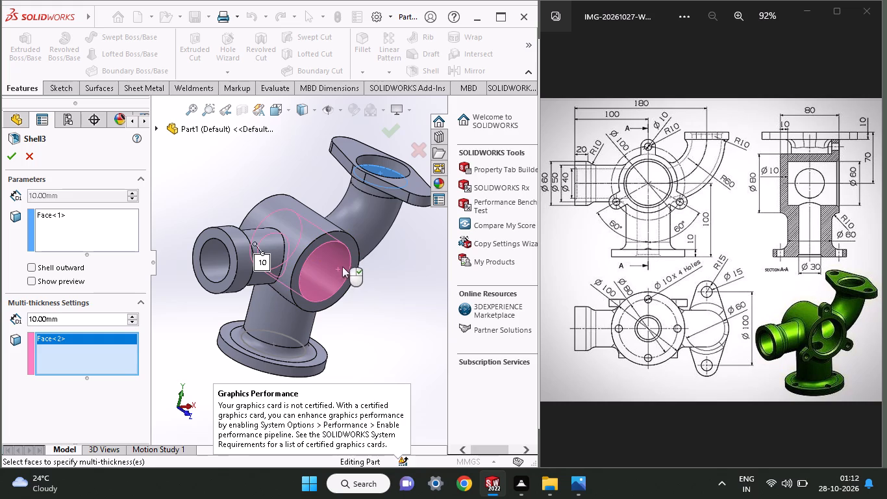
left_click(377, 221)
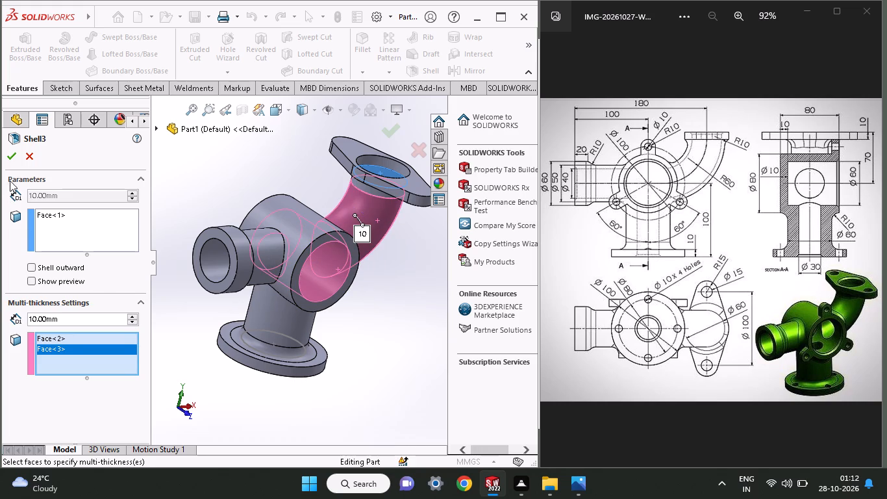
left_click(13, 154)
Undo the latest shell and the elbow flange's opening cut, together with the 50 mm circle sketch behind it.
middle_click_drag(345, 374, 338, 392)
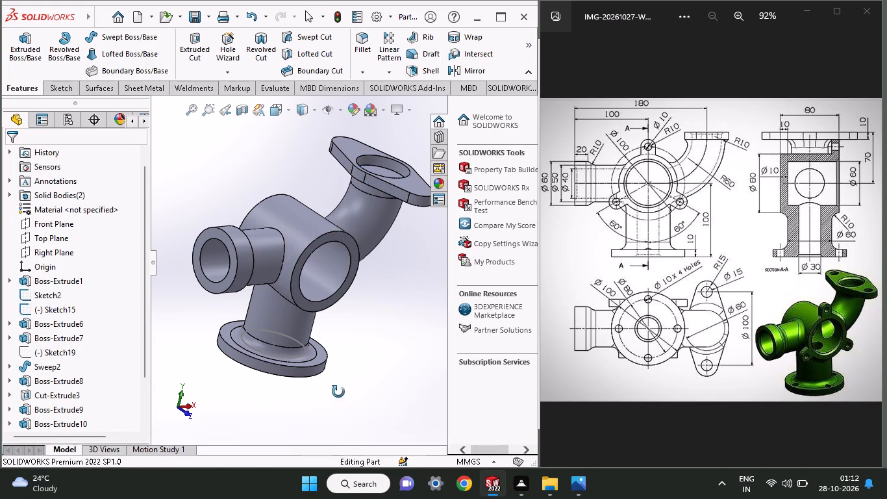
middle_click_drag(338, 392, 321, 377)
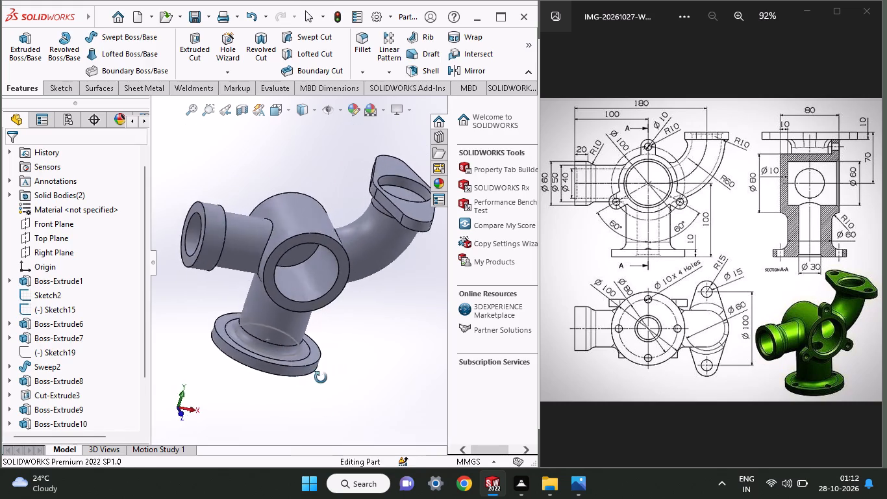
middle_click_drag(321, 377, 304, 407)
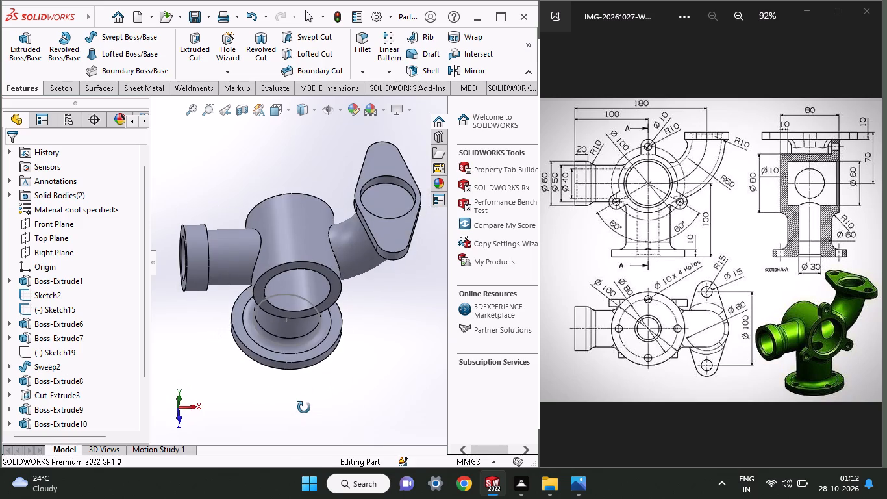
middle_click_drag(304, 407, 308, 354)
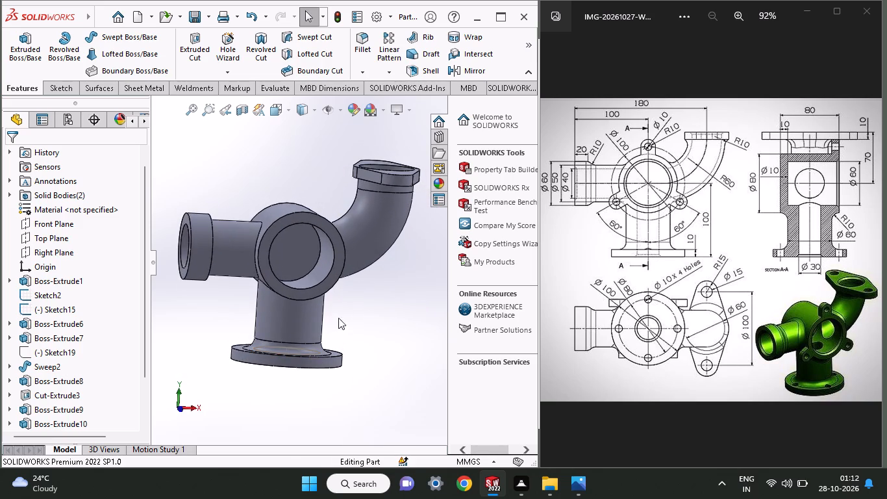
key("ctrl+z")
key("ctrl+z")
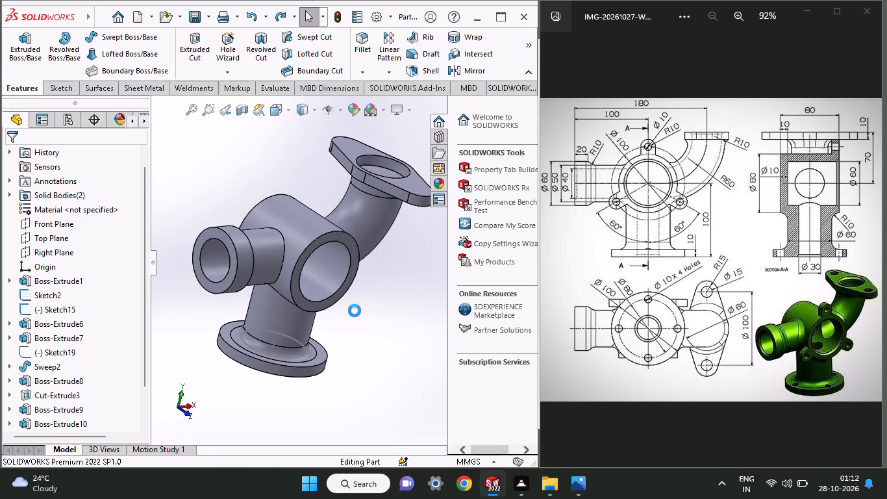
key("ctrl+z")
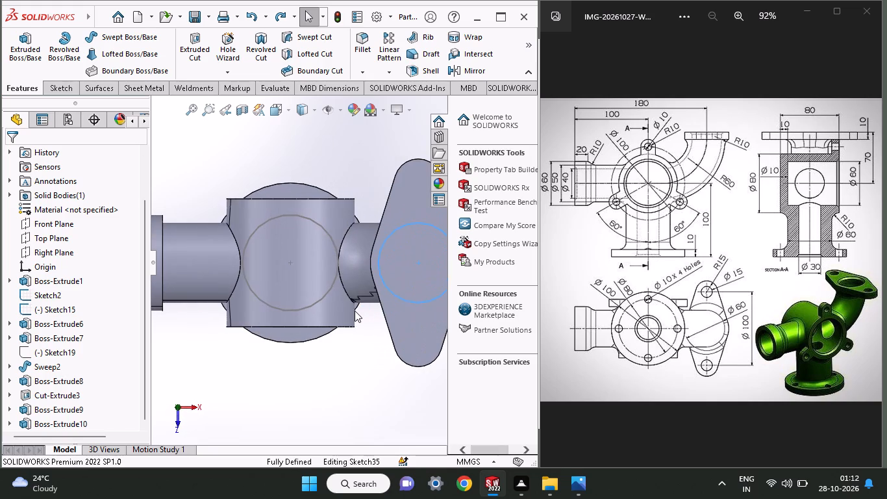
key("ctrl+z")
key("ctrl+z")
key("ctrl+z")
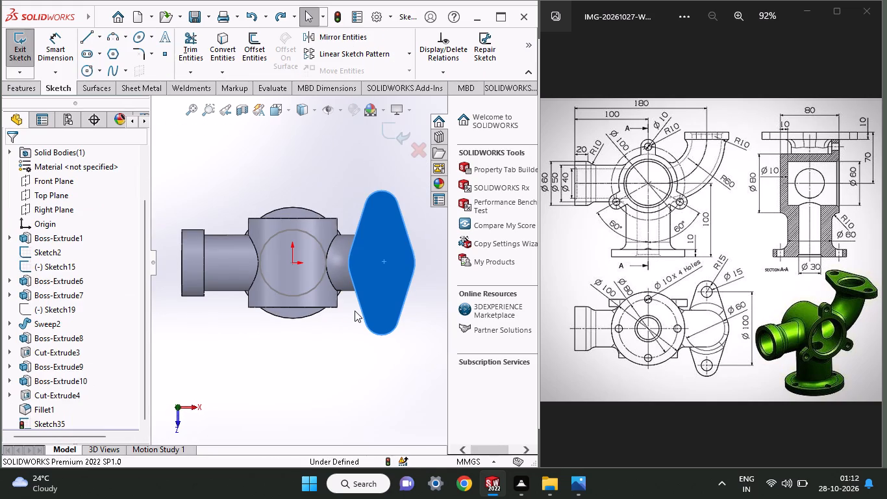
key("ctrl+z")
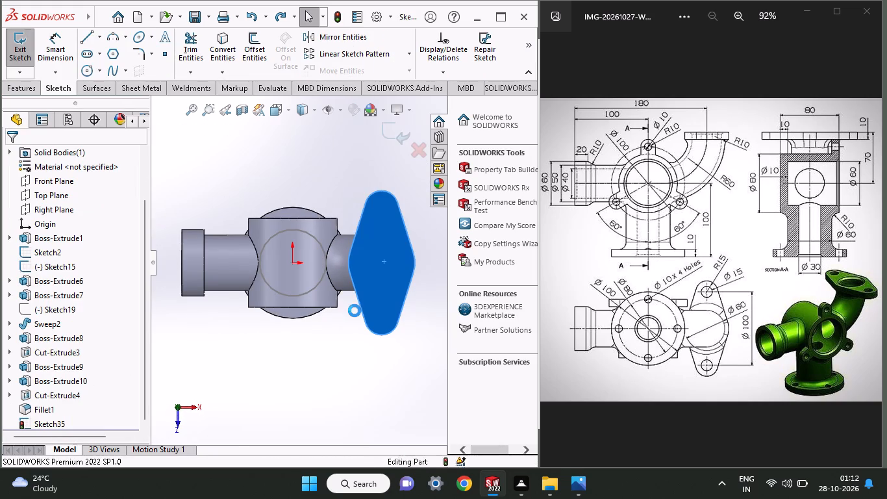
key("ctrl+z")
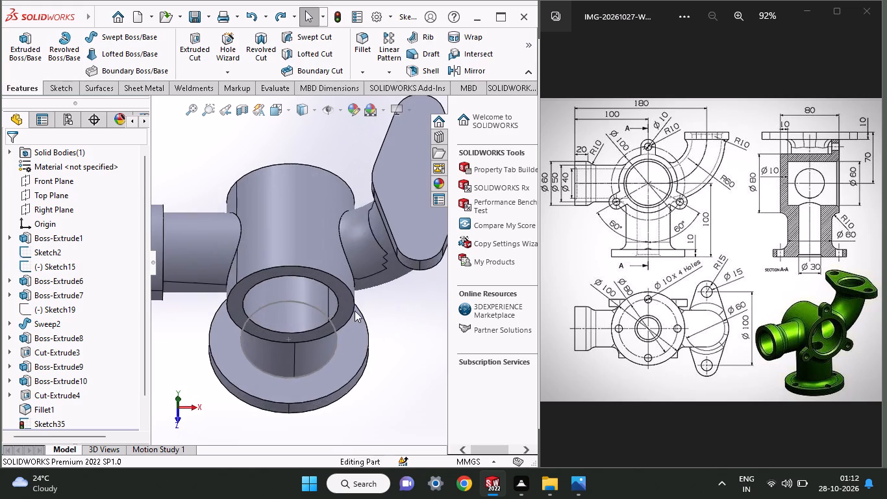
Undo the bottom flange's fillet and the side port's bore cut, including the bore's circle sketch.
key("ctrl+z")
key("ctrl+z")
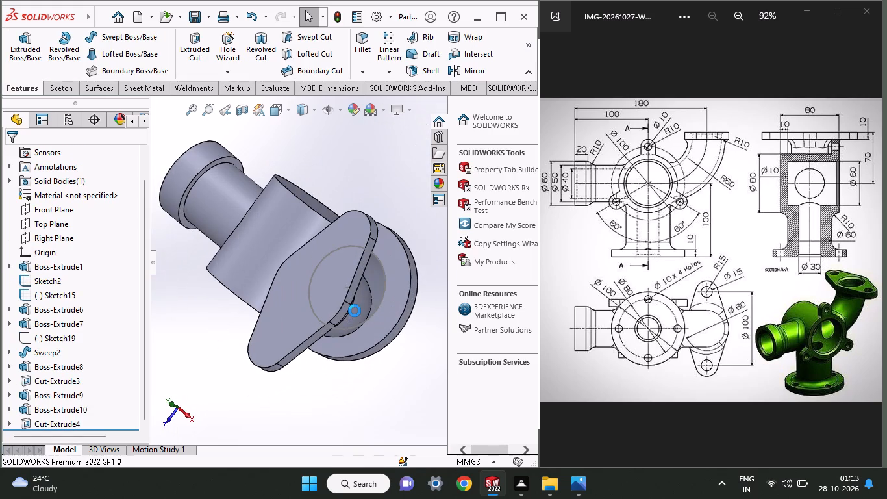
key("ctrl+z")
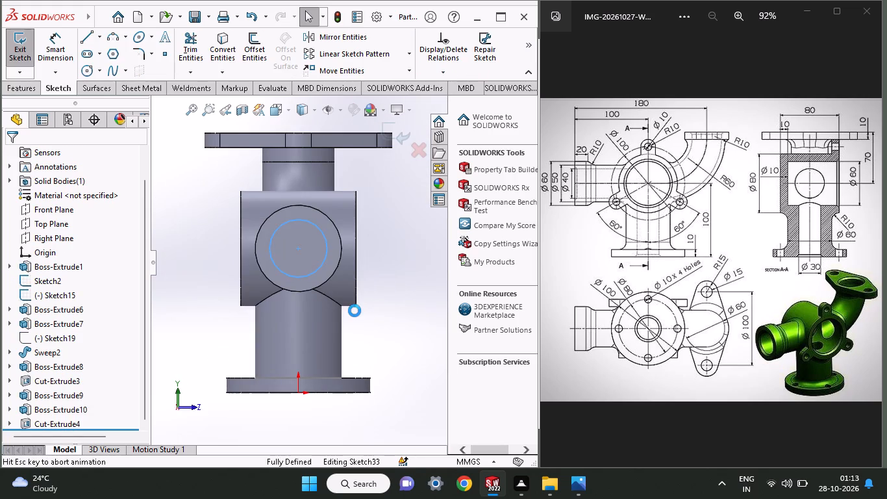
middle_click_drag(355, 311, 301, 339)
key("ctrl+z")
key("ctrl+z")
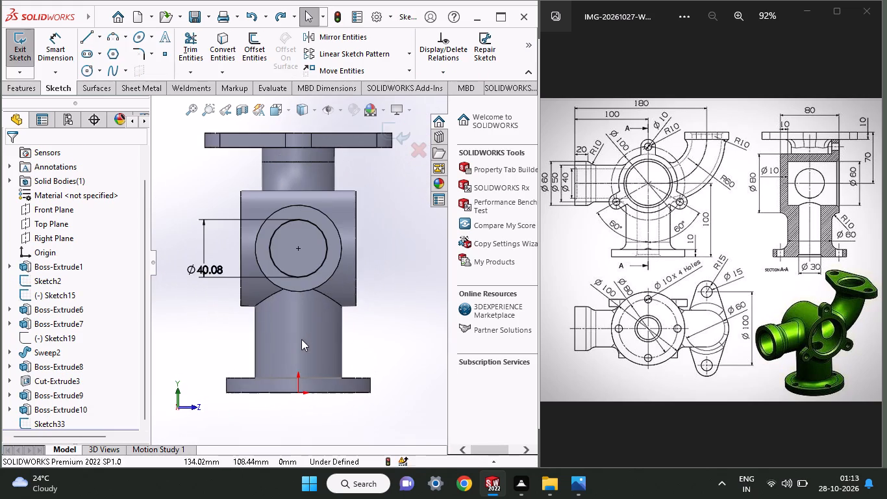
key("ctrl+z")
key("ctrl+z")
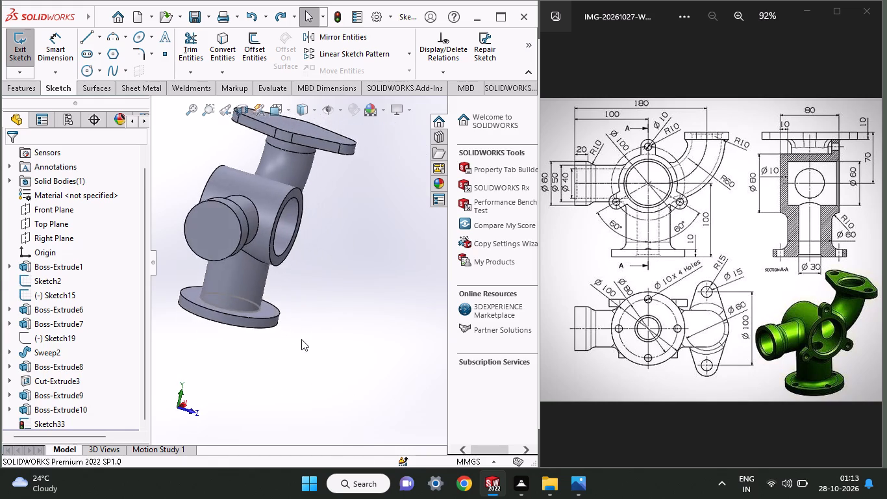
Undo the elbow flange's extrusion and roll its outline sketch back through the tangent relations and straight side lines.
key("ctrl+z")
key("ctrl+z")
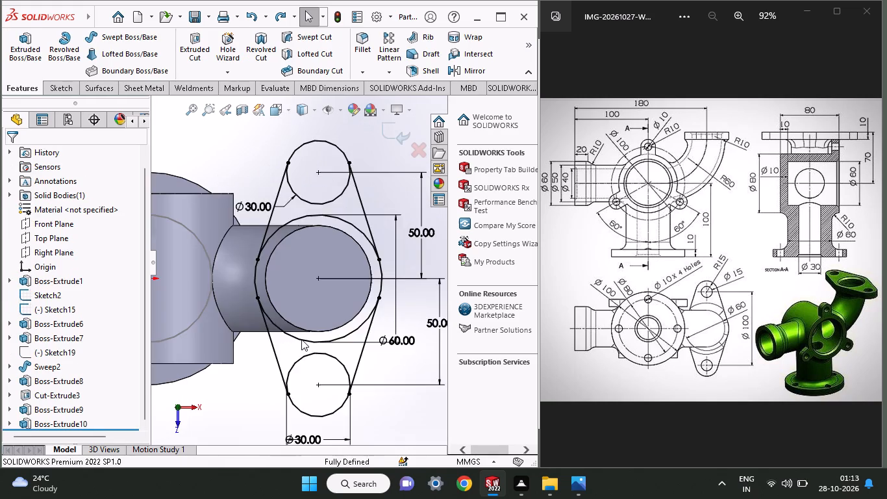
key("ctrl+z")
key("ctrl+z")
key("ctrl+z")
key("ctrl+z")
key("ctrl+z")
key("ctrl+z")
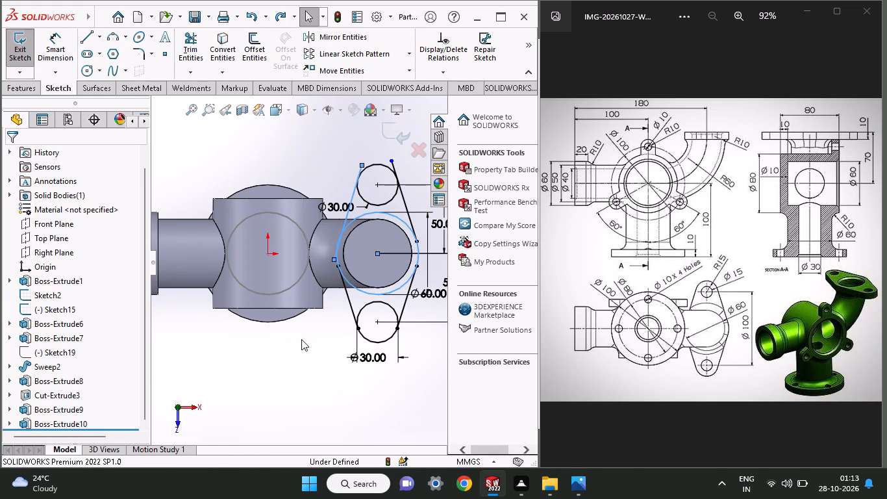
key("ctrl+z")
key("ctrl+z")
key("ctrl+z")
key("ctrl+z")
key("ctrl+z")
key("ctrl+z")
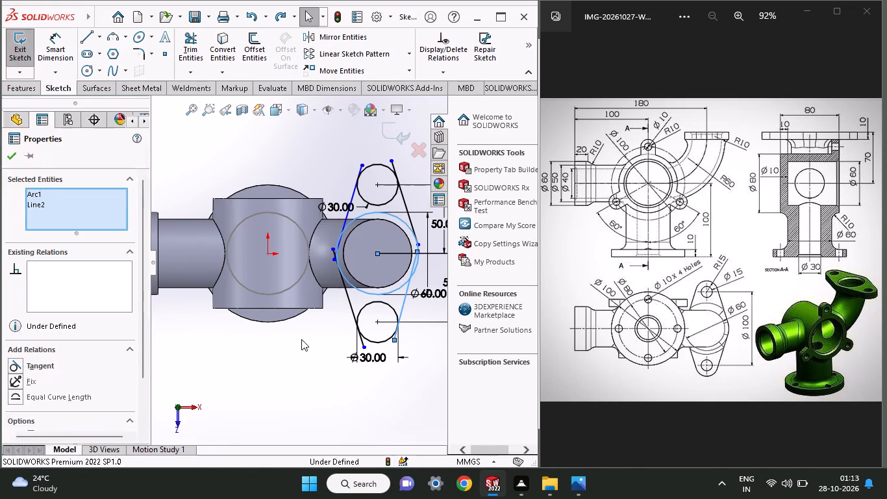
key("ctrl+z")
key("ctrl+z")
key("ctrl+z")
key("ctrl+z")
key("ctrl+z")
key("ctrl+z")
key("ctrl+z")
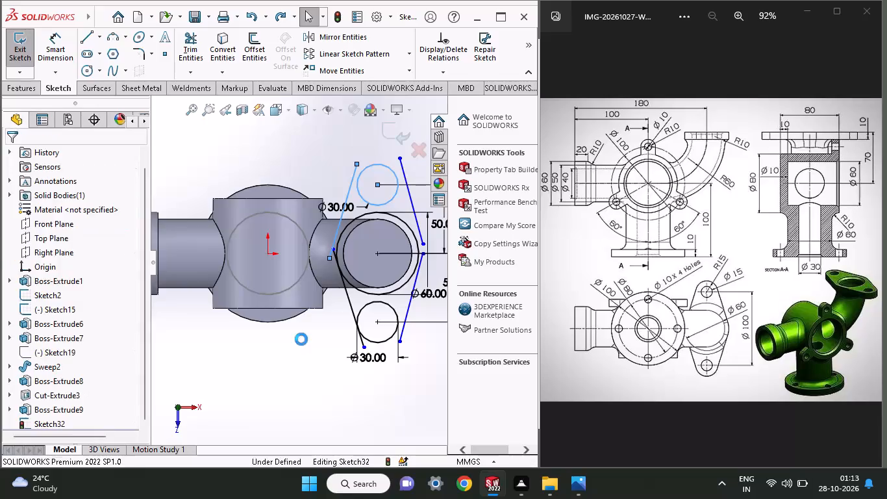
key("ctrl+z")
key("ctrl+z")
key("ctrl+z")
key("ctrl+z")
key("ctrl+z")
key("ctrl+z")
key("ctrl+z")
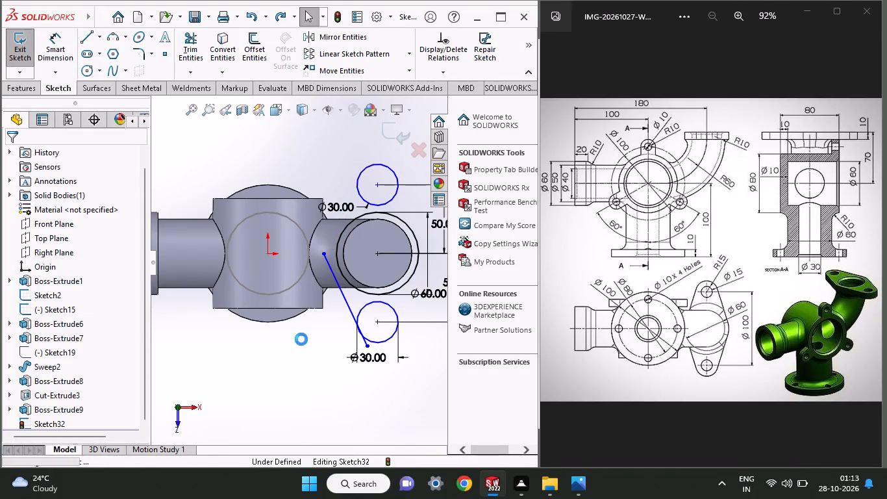
Undo the elbow flange sketch's last side line, its dimensions and the second small circle.
key("ctrl+z")
key("ctrl+z")
key("ctrl+z")
key("ctrl+z")
key("ctrl+z")
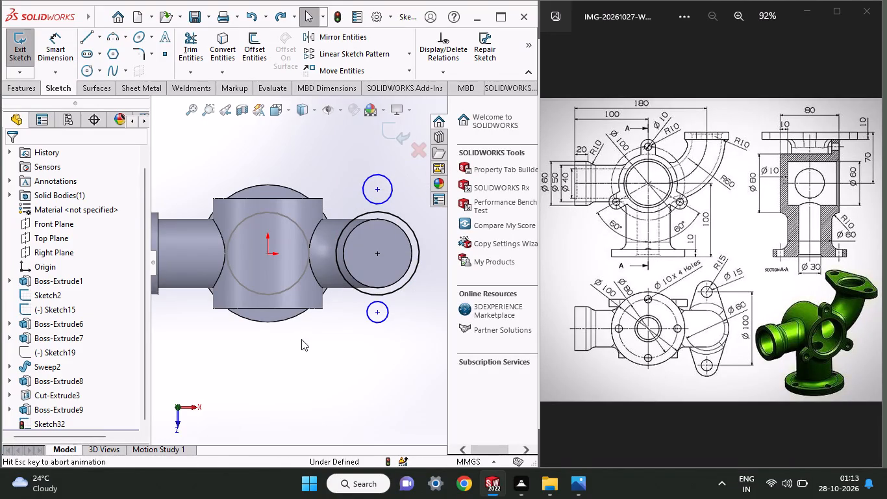
key("ctrl+z")
key("ctrl+z")
key("ctrl+z")
key("ctrl+z")
key("ctrl+z")
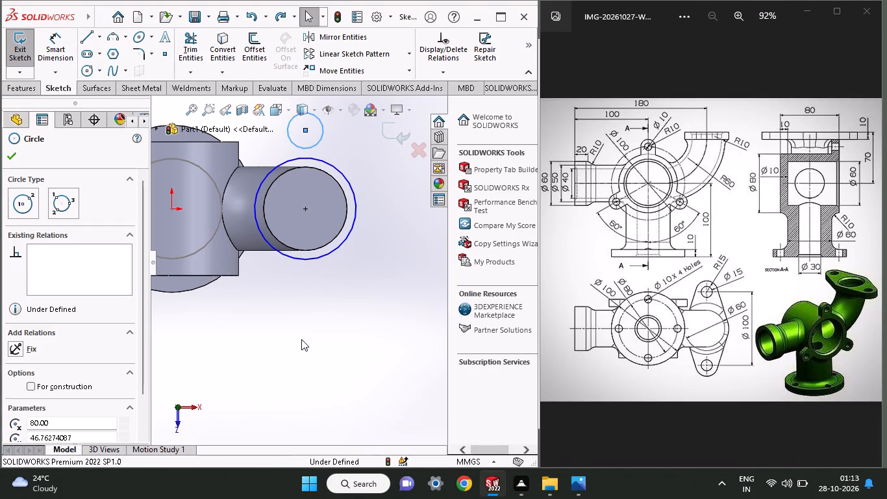
key("ctrl+z")
key("ctrl+z")
key("ctrl+z")
key("ctrl+z")
key("ctrl+z")
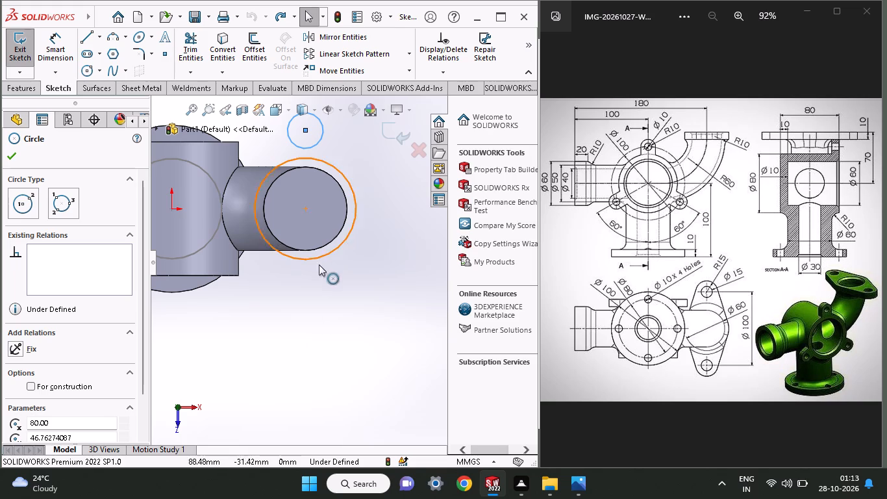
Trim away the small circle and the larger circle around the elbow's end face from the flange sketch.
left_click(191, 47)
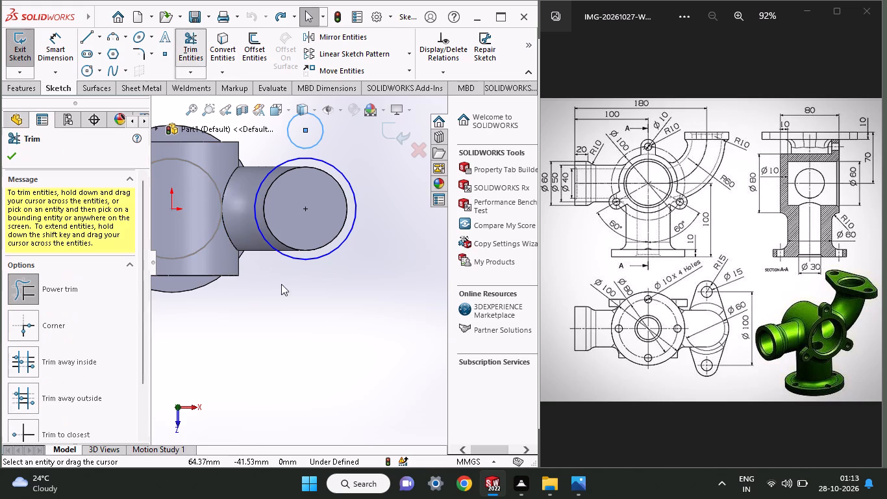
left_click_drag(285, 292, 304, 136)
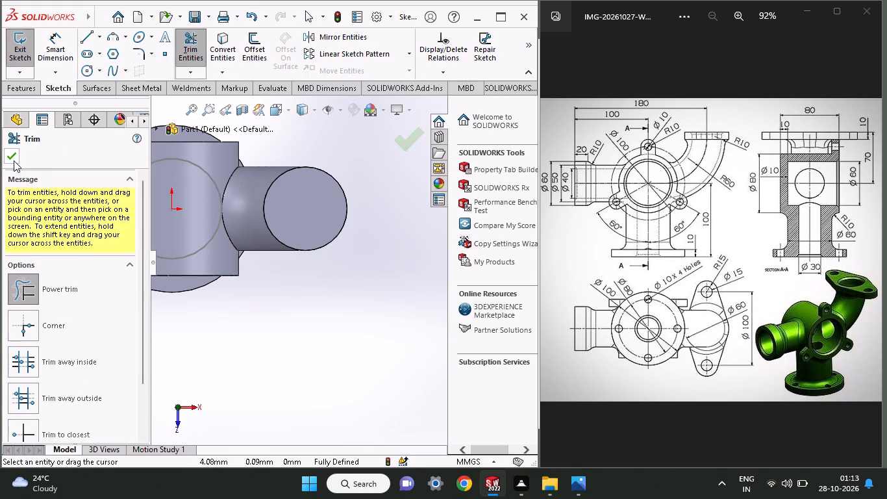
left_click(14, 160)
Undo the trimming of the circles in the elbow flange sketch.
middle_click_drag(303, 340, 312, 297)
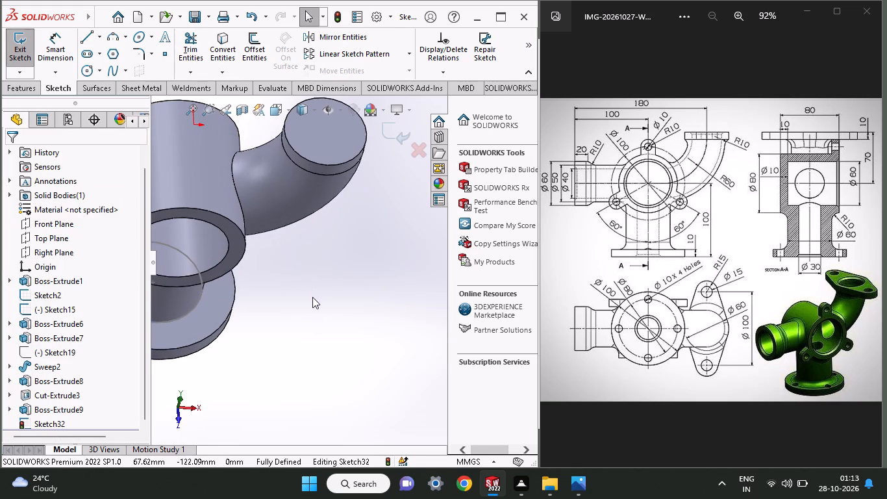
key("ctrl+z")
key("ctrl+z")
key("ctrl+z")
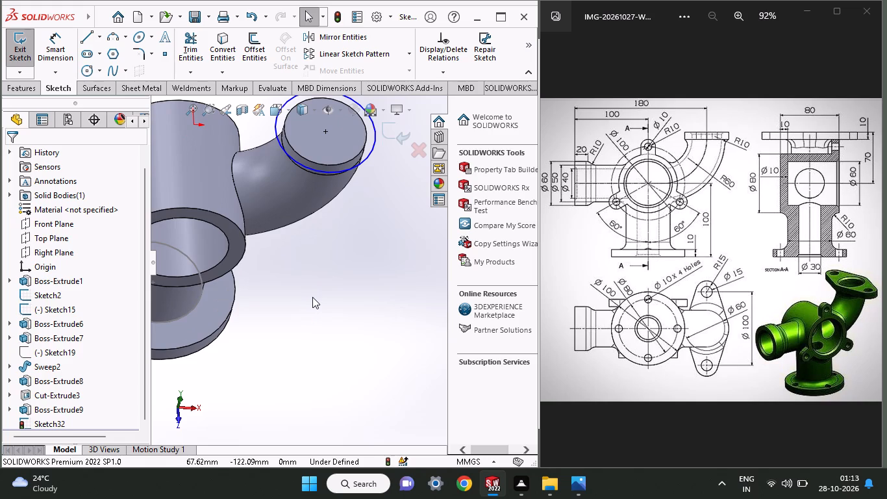
Close the elbow flange sketch and delete the solid sweep that forms the curved elbow.
left_click(291, 196)
right_click(291, 196)
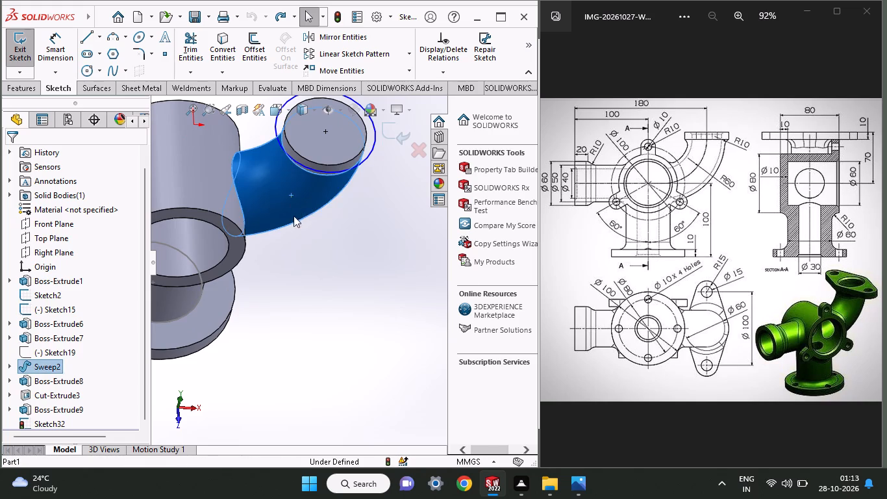
left_click(264, 337)
key("ctrl+z")
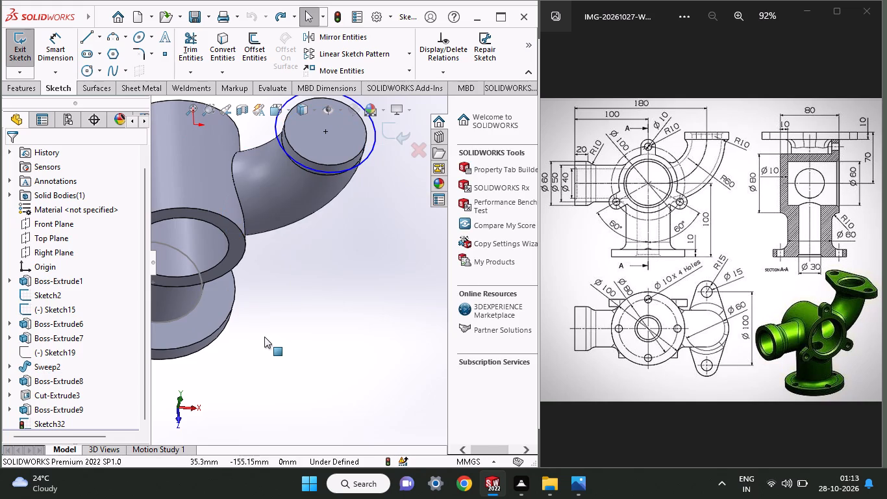
key("ctrl+z")
key("ctrl+z")
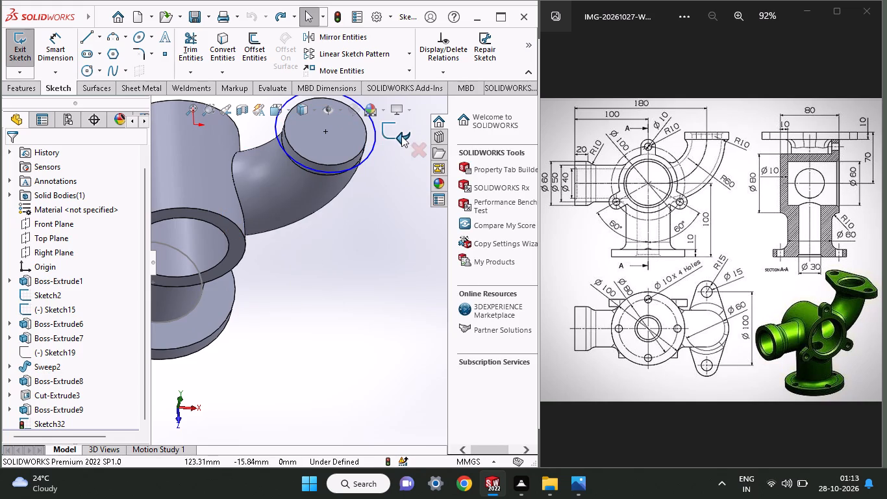
left_click(401, 136)
right_click(299, 212)
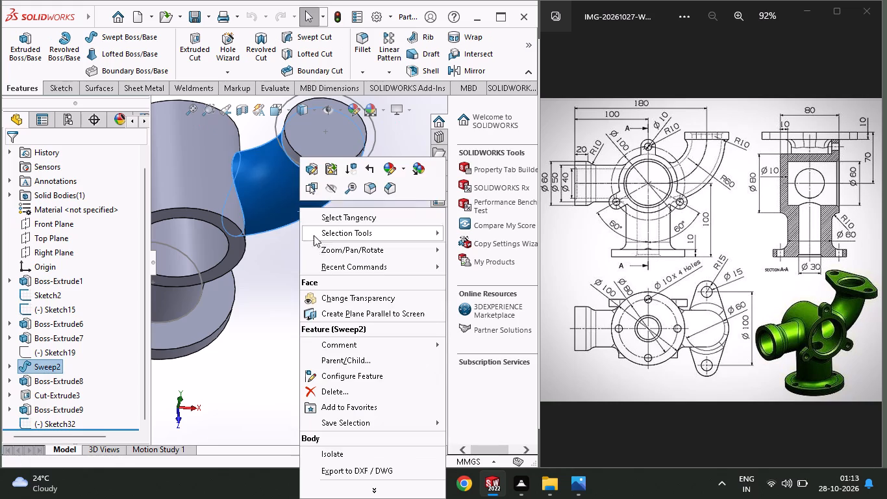
left_click(314, 388)
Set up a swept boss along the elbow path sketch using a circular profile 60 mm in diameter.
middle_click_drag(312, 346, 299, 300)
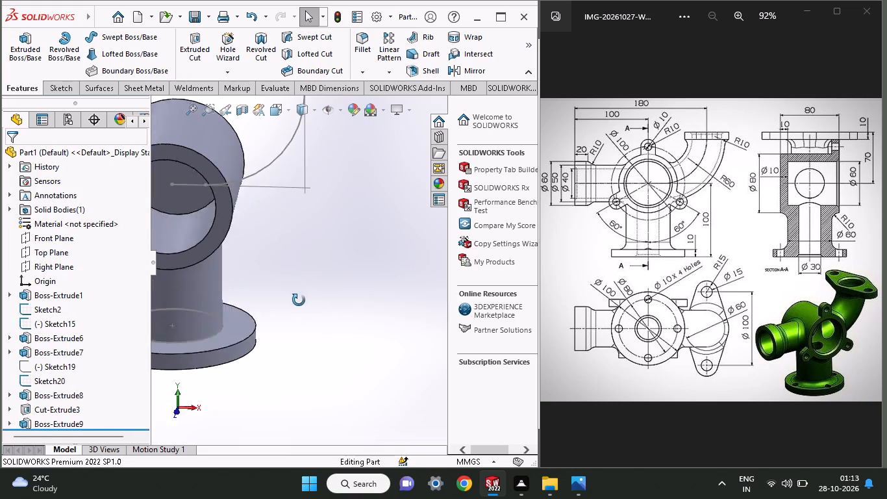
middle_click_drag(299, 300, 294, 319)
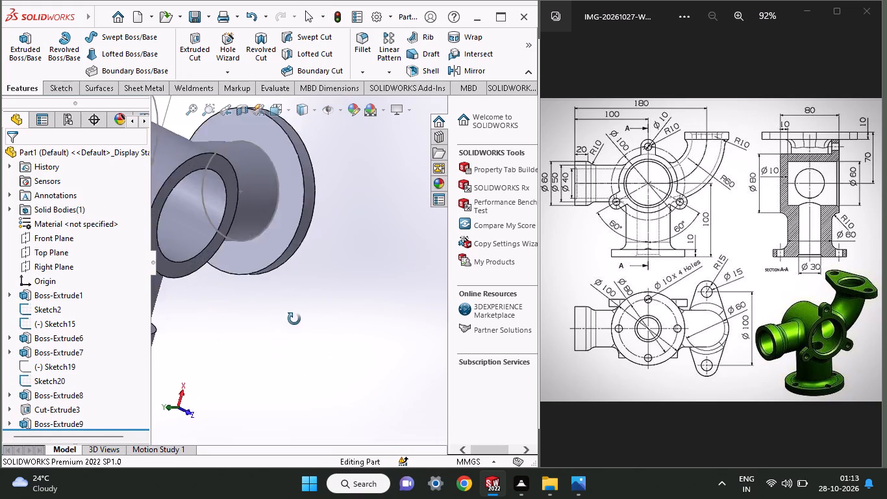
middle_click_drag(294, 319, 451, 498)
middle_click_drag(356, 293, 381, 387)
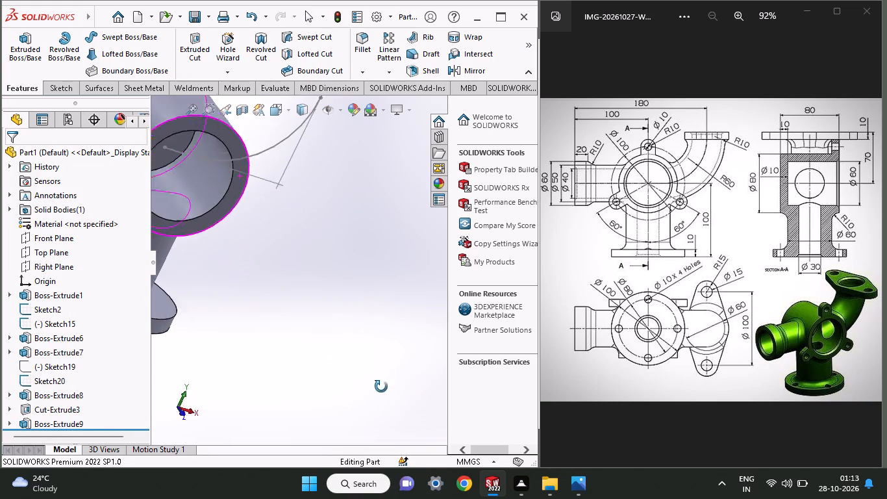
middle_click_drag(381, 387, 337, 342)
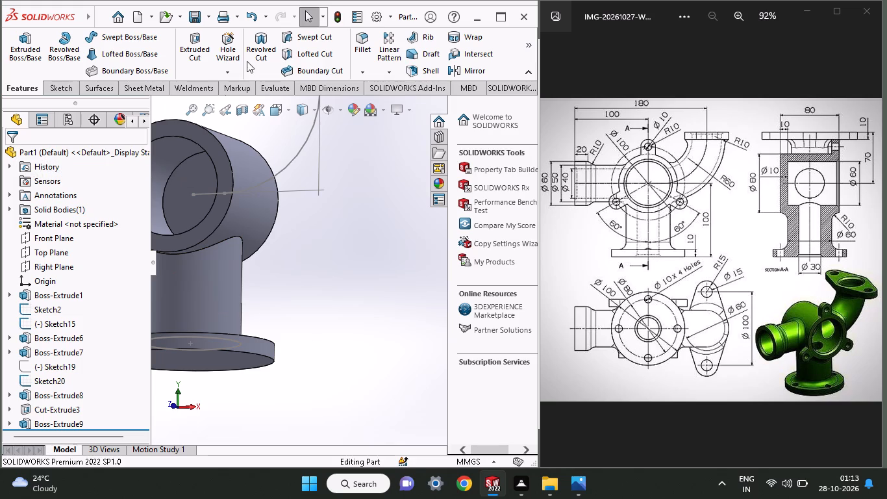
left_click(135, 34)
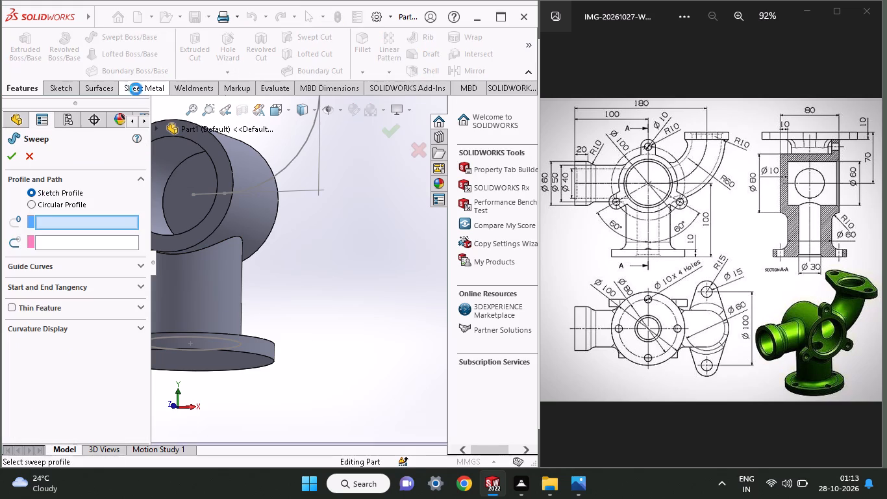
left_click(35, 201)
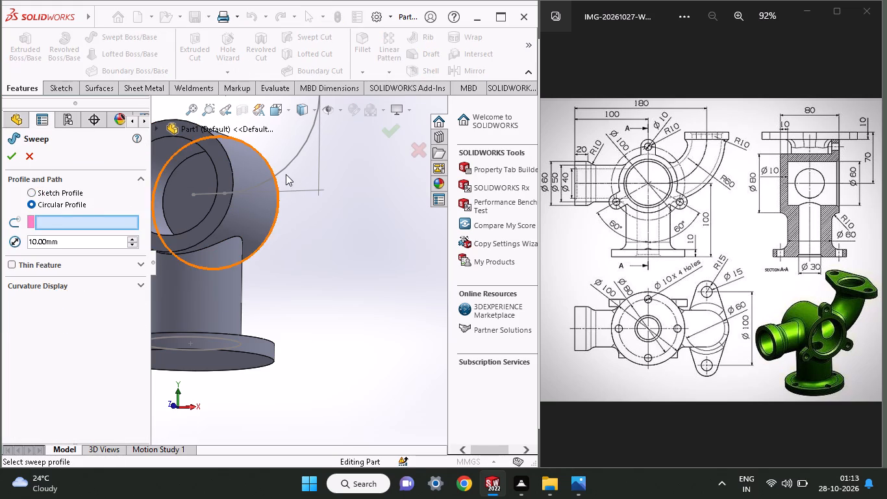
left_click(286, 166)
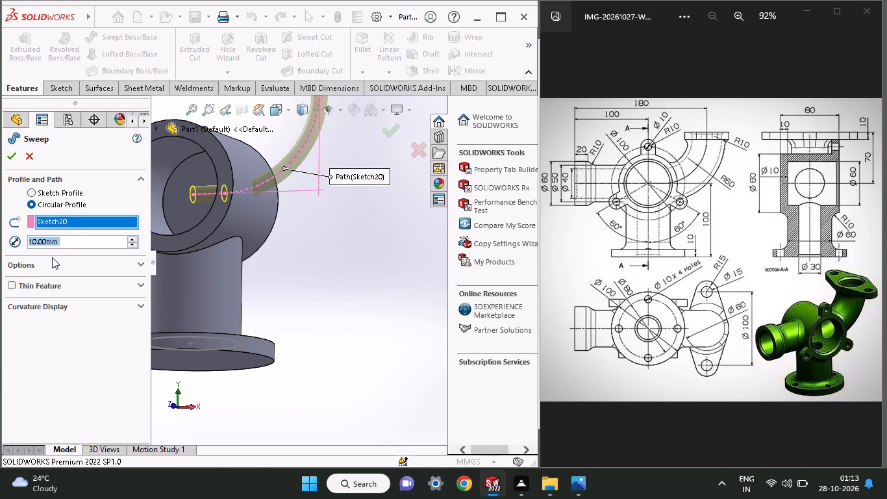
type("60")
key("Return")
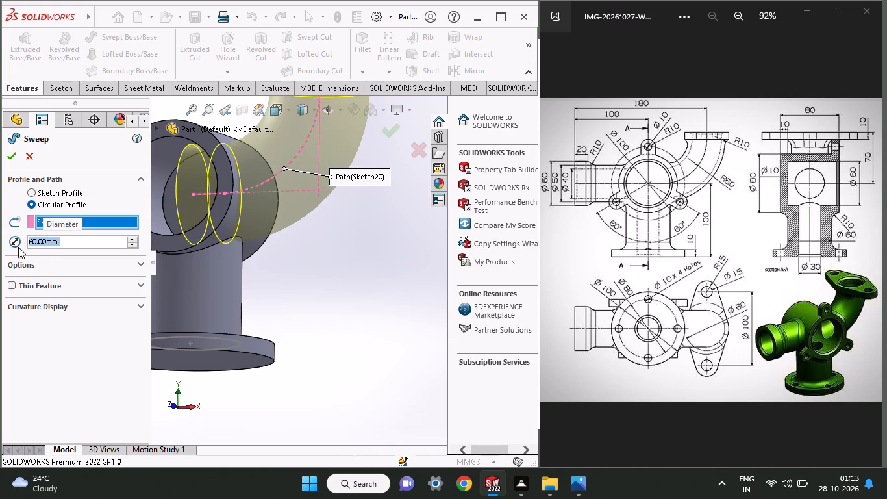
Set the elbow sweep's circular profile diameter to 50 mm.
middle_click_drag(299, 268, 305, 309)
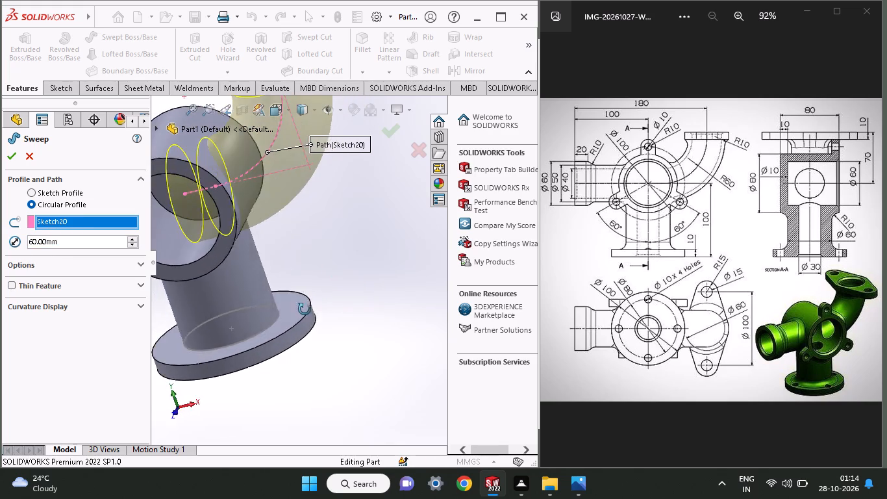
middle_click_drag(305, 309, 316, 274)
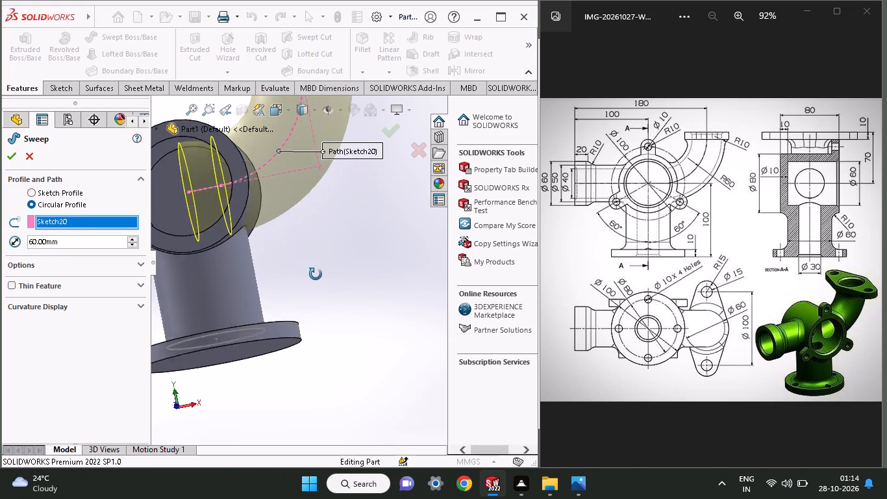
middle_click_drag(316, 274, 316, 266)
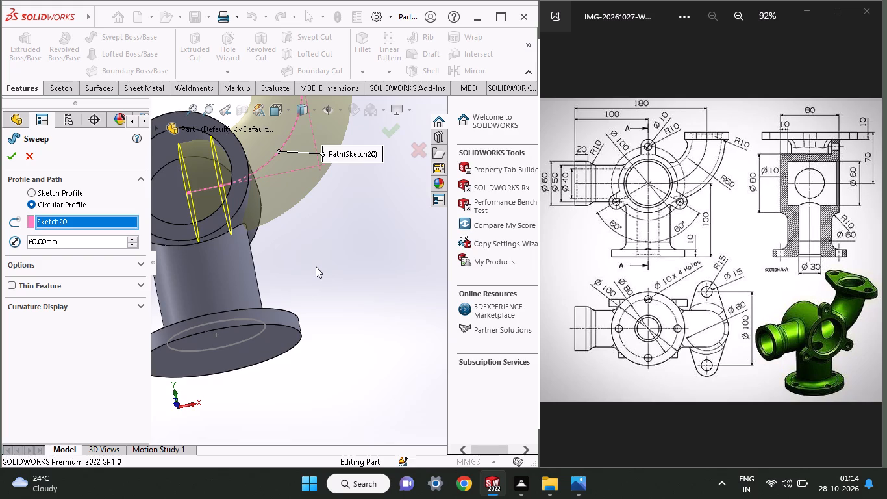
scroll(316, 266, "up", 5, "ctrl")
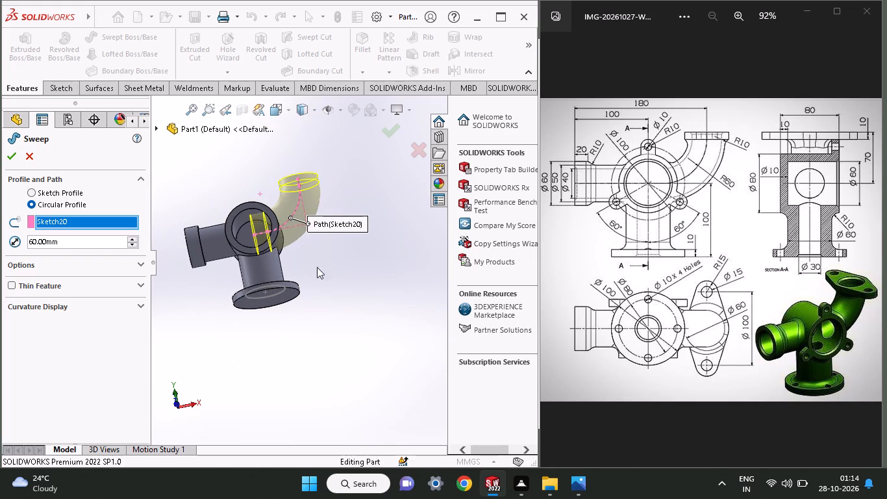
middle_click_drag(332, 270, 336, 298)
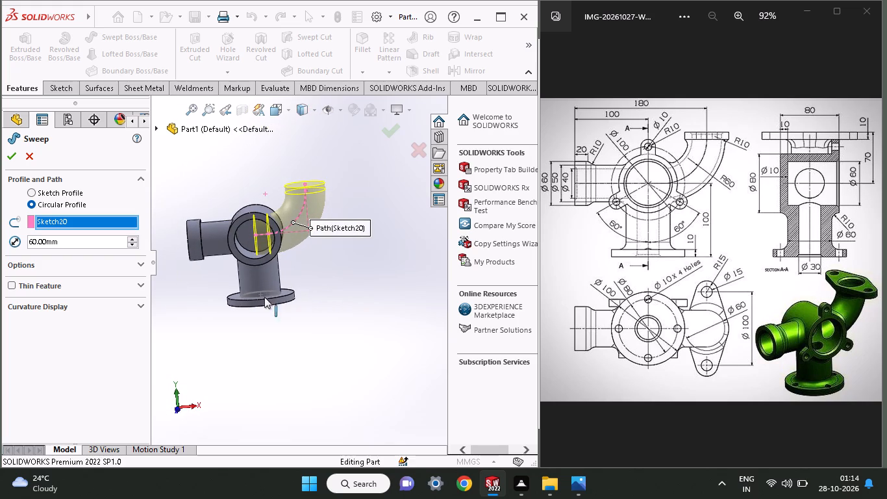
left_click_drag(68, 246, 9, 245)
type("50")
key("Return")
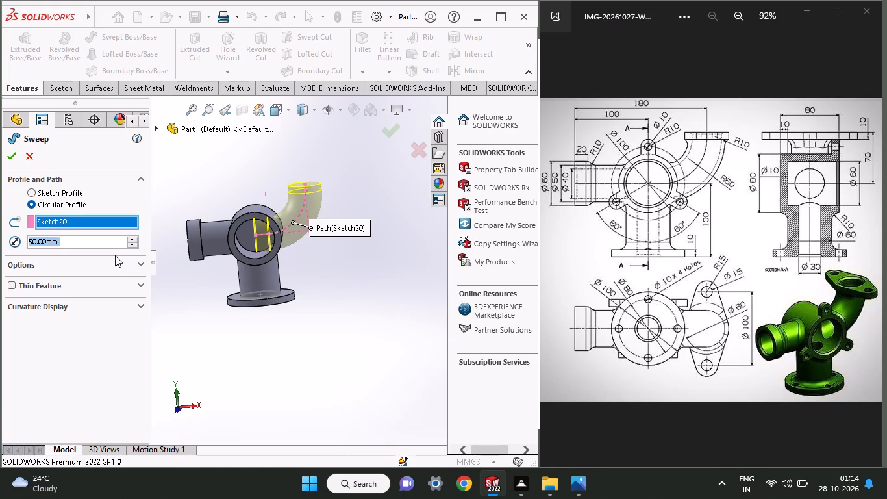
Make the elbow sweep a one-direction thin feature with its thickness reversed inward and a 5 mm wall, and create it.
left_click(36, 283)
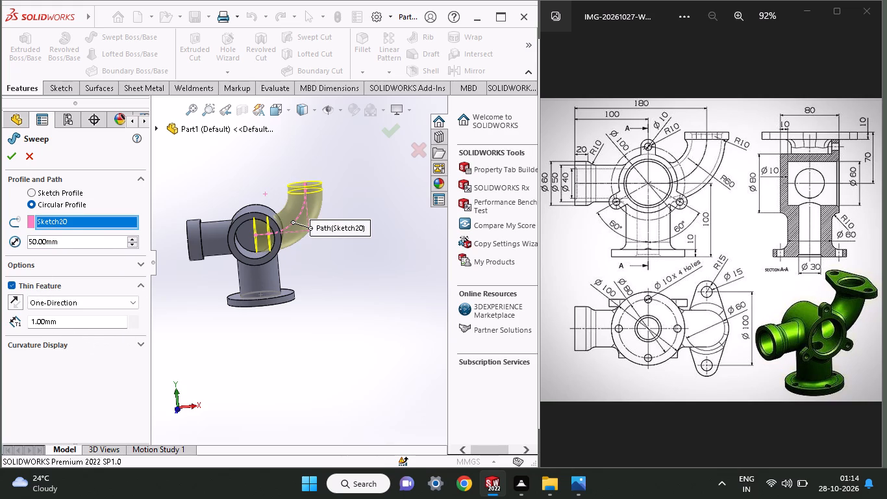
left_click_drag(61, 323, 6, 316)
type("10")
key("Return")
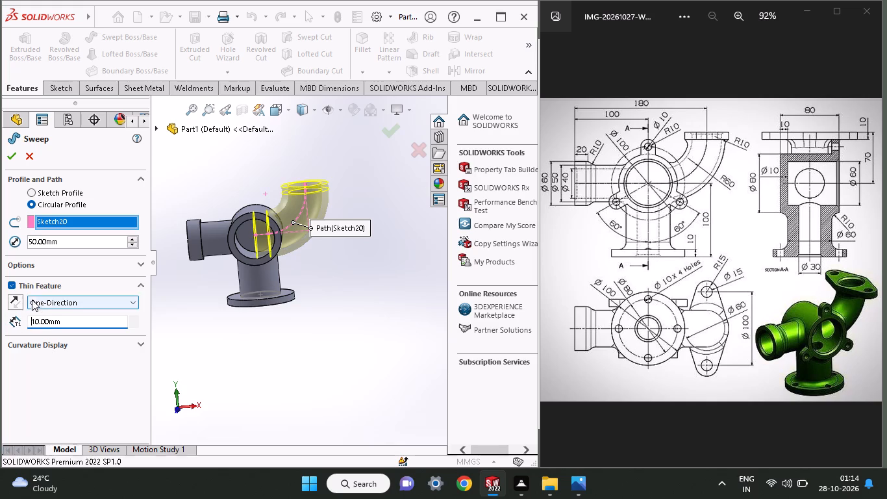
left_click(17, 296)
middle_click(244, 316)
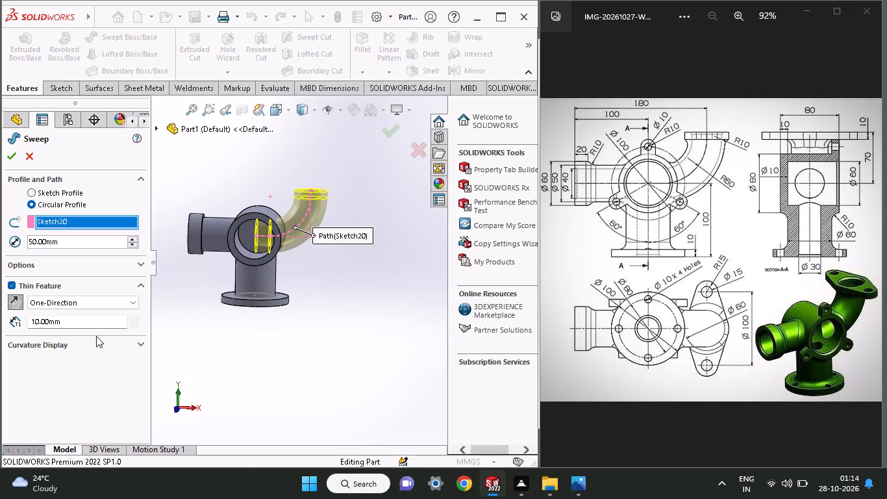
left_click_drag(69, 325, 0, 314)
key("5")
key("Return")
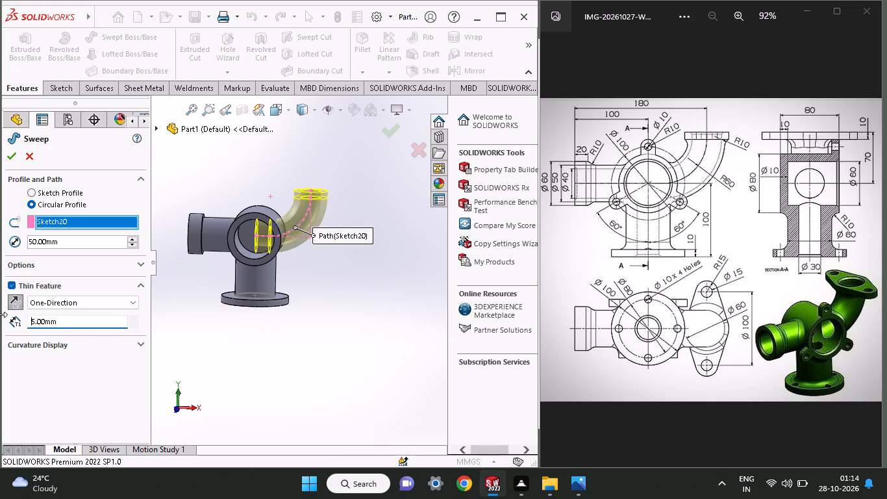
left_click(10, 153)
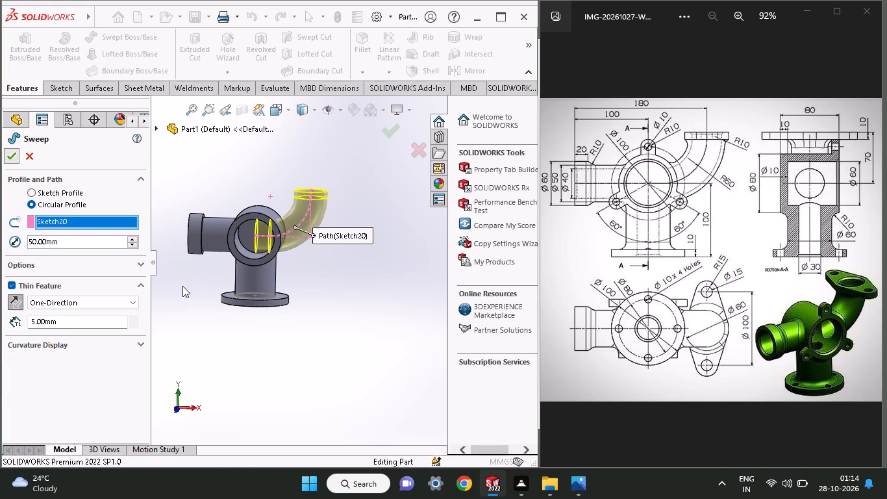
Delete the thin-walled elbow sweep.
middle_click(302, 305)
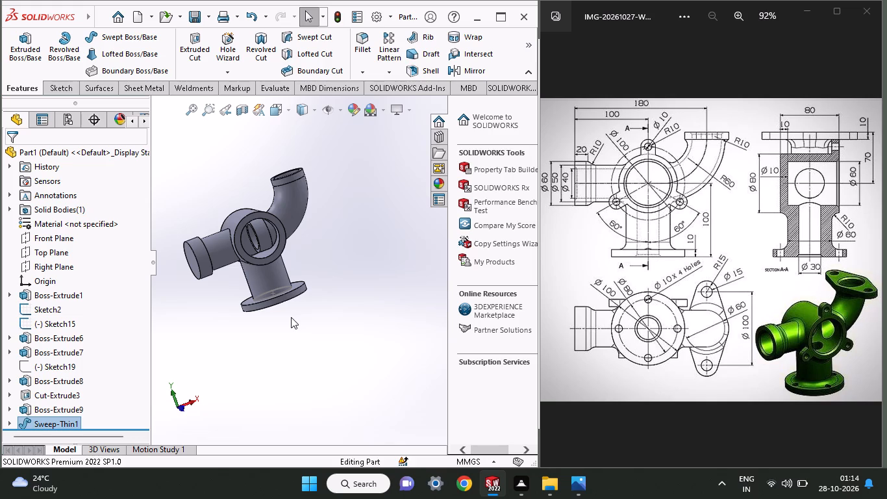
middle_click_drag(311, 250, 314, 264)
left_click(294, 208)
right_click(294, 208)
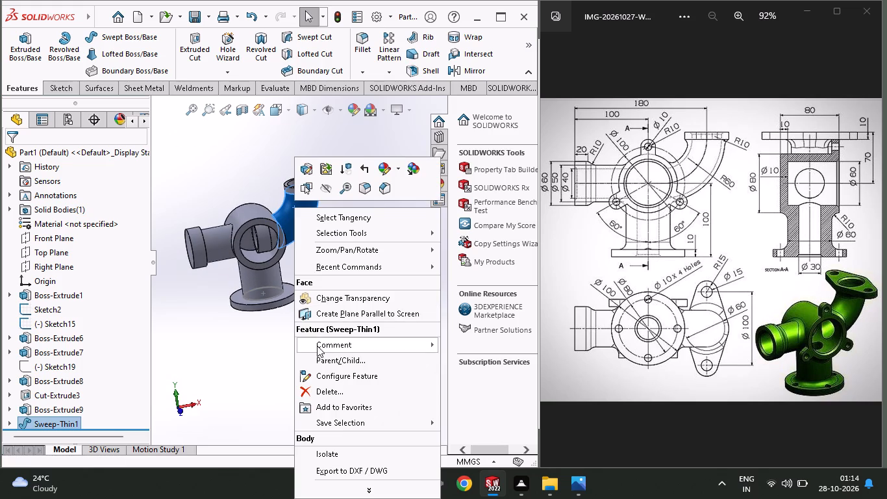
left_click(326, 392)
Start a sketch on the Right Plane and draw a circle centred on the start point of the elbow path.
middle_click_drag(327, 301, 244, 326)
middle_click_drag(315, 250, 362, 218)
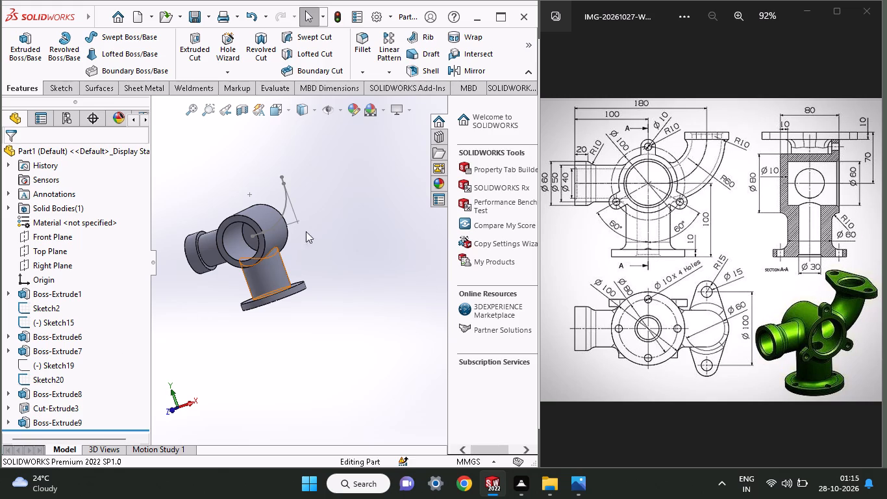
left_click(38, 261)
left_click(45, 243)
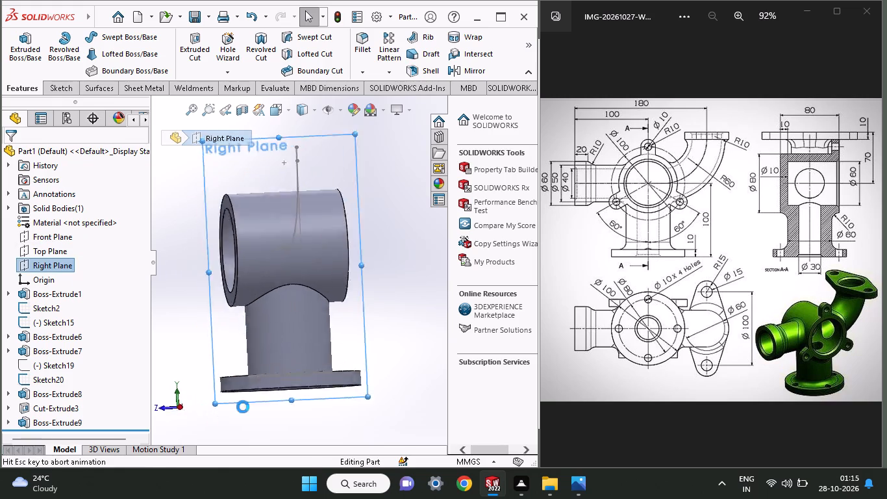
middle_click_drag(270, 312, 316, 326)
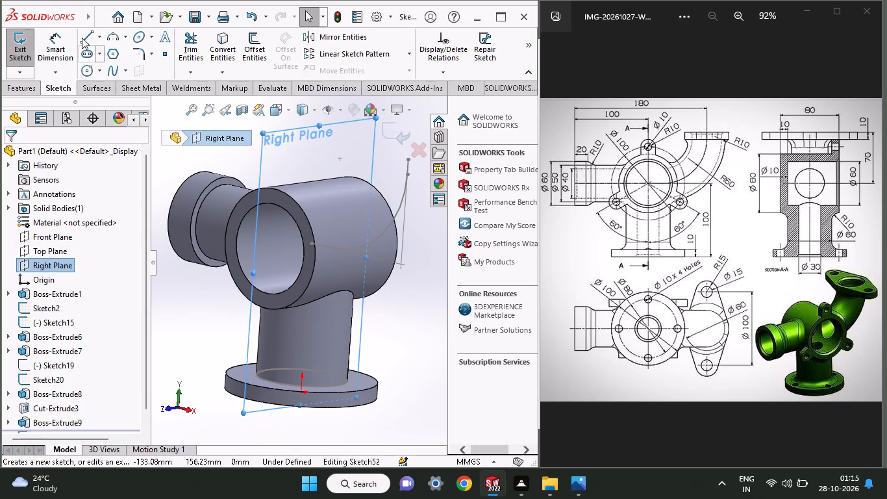
left_click(90, 72)
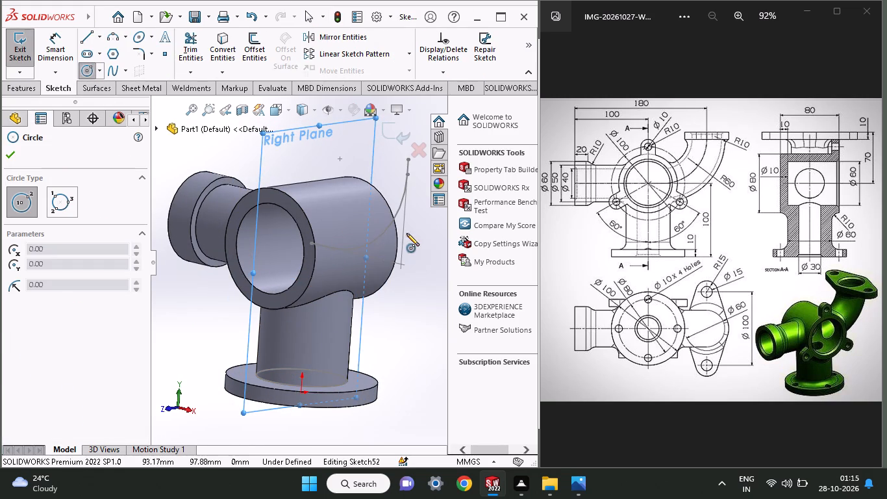
middle_click_drag(406, 233, 360, 238)
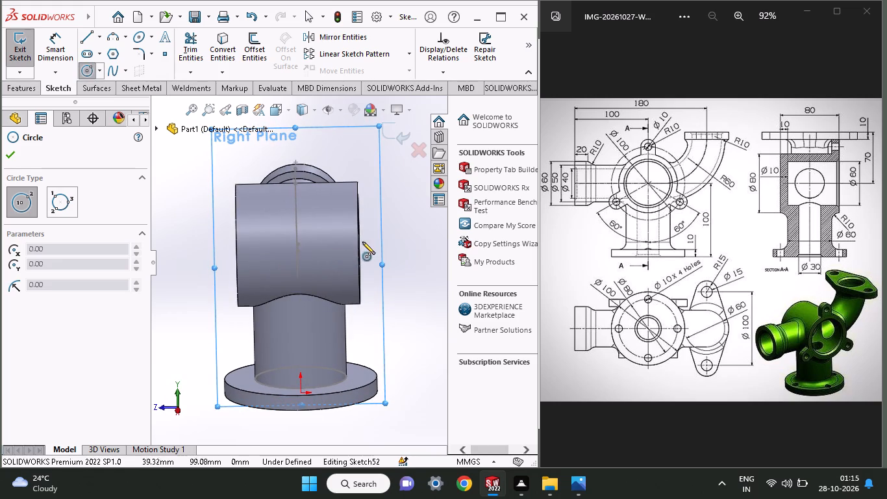
left_click(166, 403)
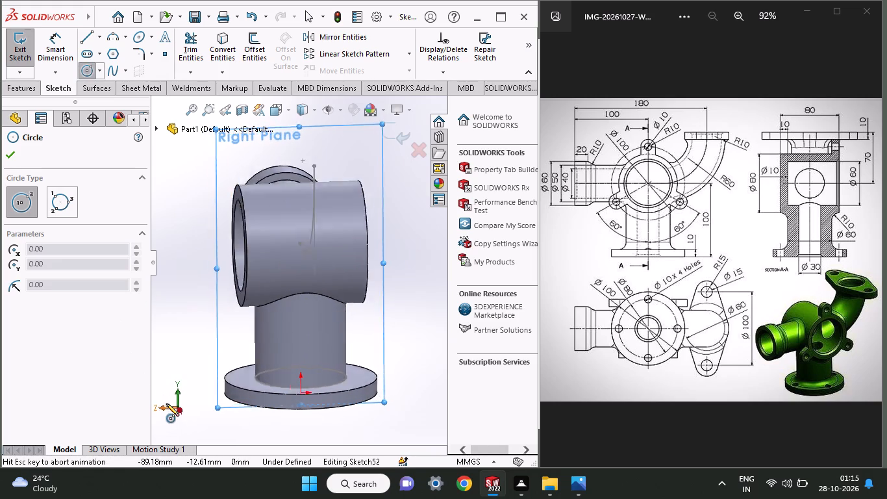
left_click(188, 404)
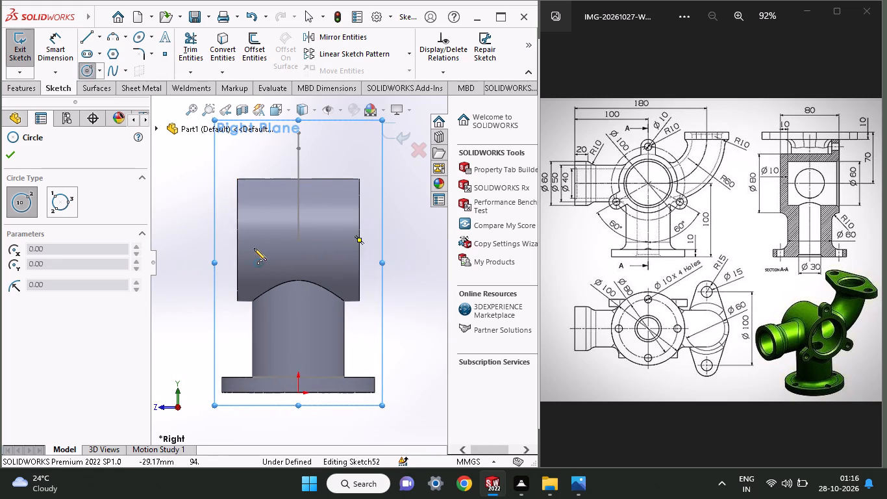
left_click(298, 237)
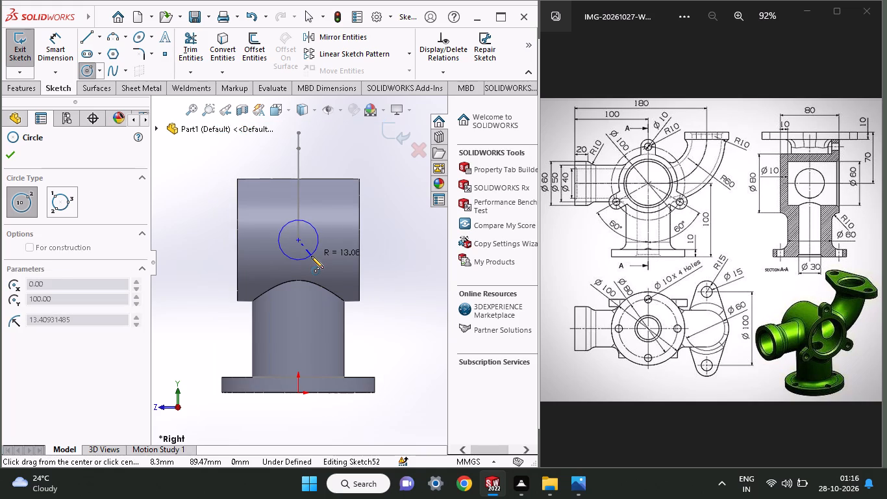
left_click(325, 274)
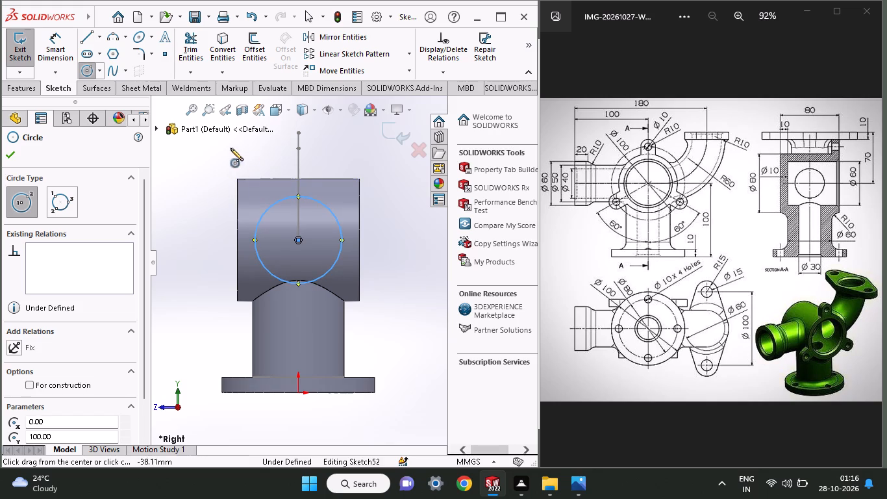
Dimension the Right Plane circle's diameter at 50 mm.
left_click(59, 44)
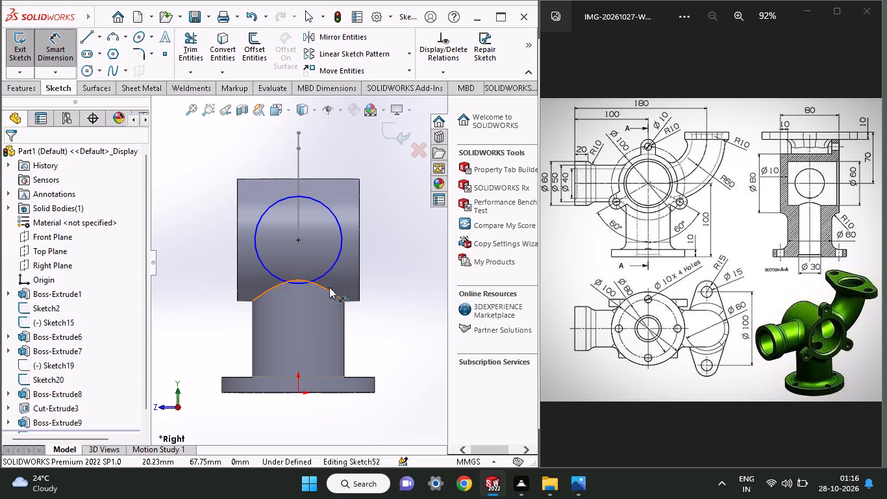
left_click(327, 272)
left_click(392, 264)
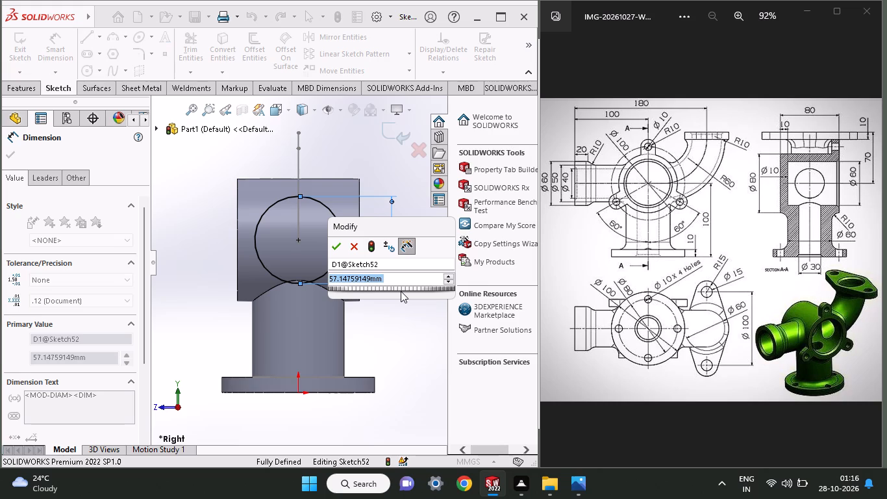
type("50")
key("Return")
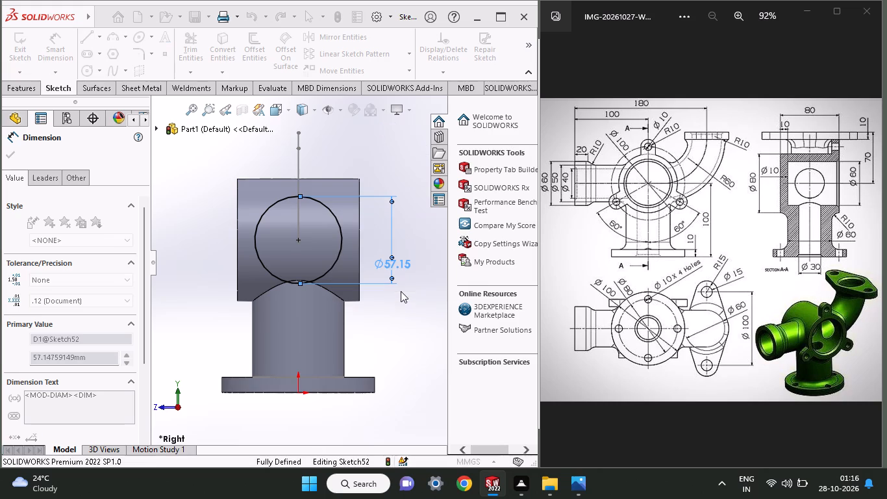
Extrude the 50 mm circle as a blind merged boss, 72 mm outward along the elbow side of the body.
middle_click_drag(379, 305, 455, 313)
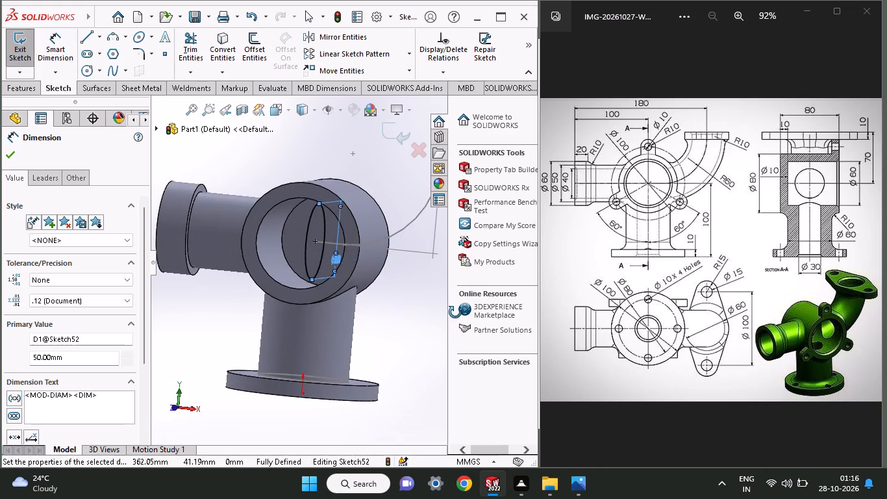
middle_click_drag(455, 313, 456, 313)
left_click(23, 92)
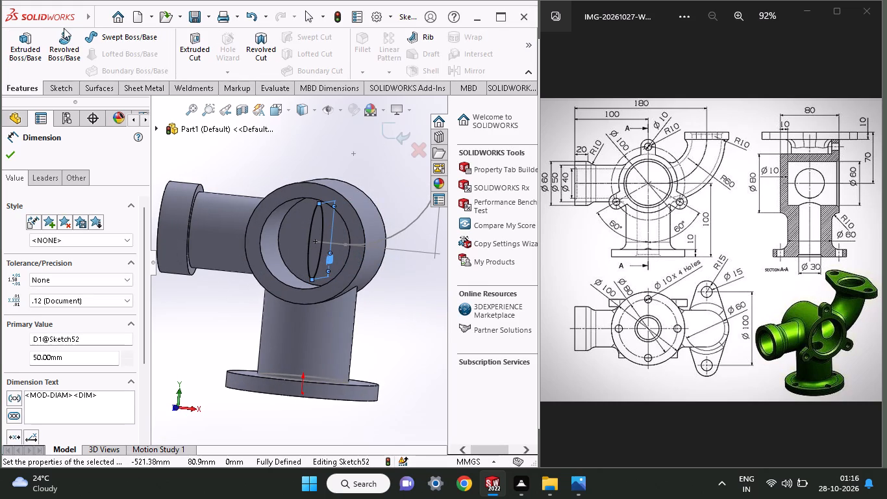
left_click(23, 46)
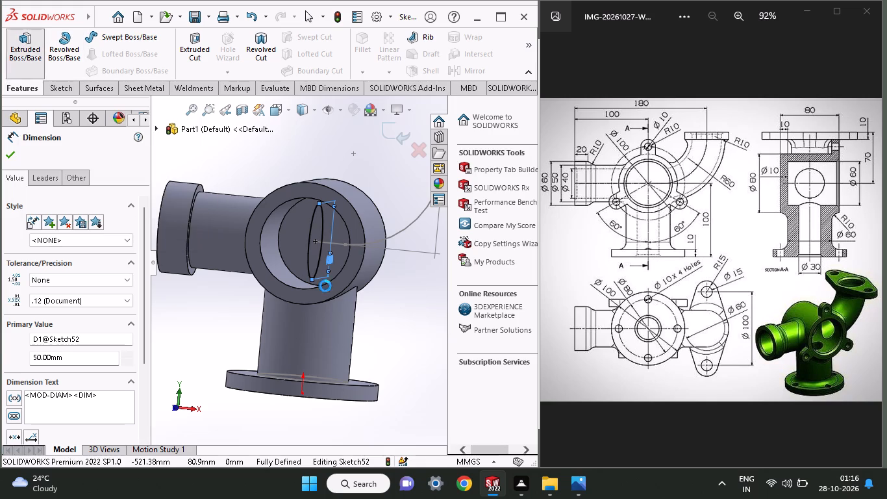
left_click_drag(349, 244, 422, 266)
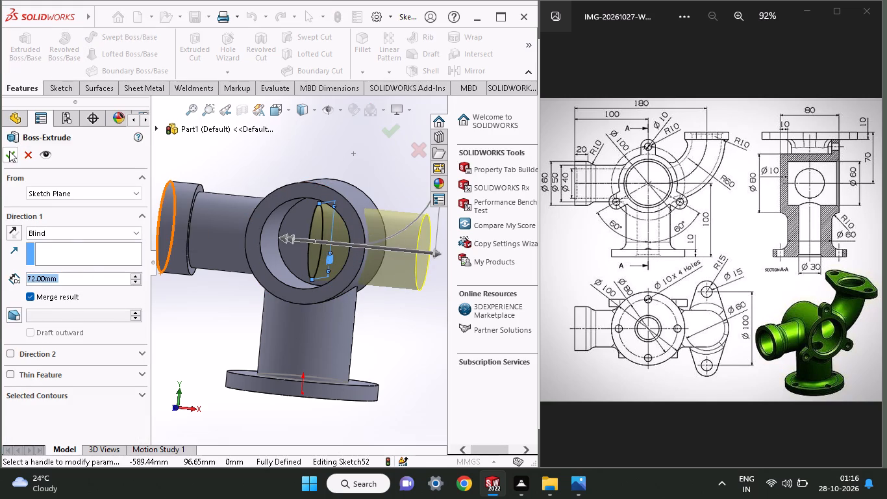
left_click(9, 151)
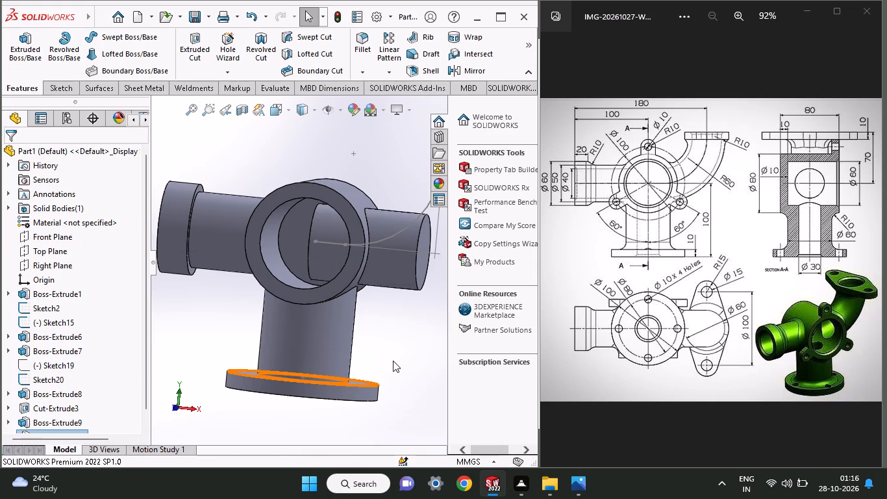
Start a sketch on the end face of the new side boss and draw a concentric circle about 36 mm in diameter.
middle_click_drag(393, 361, 349, 366)
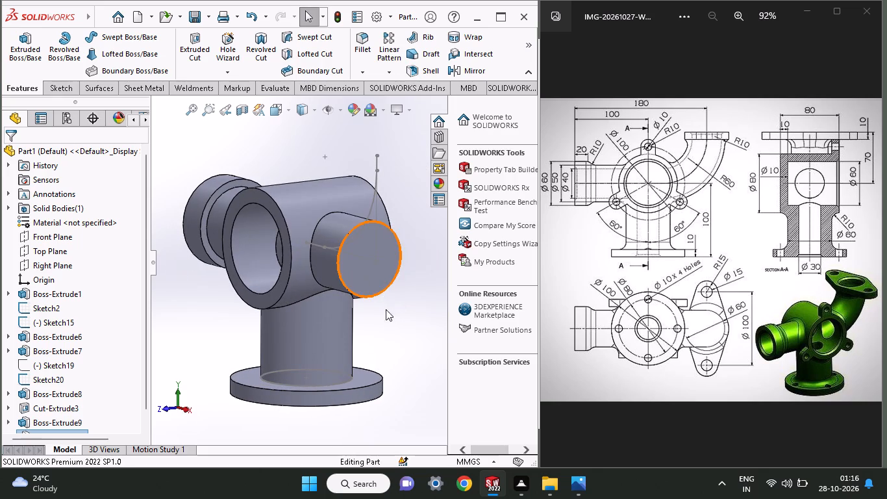
middle_click_drag(390, 314, 362, 316)
left_click(331, 275)
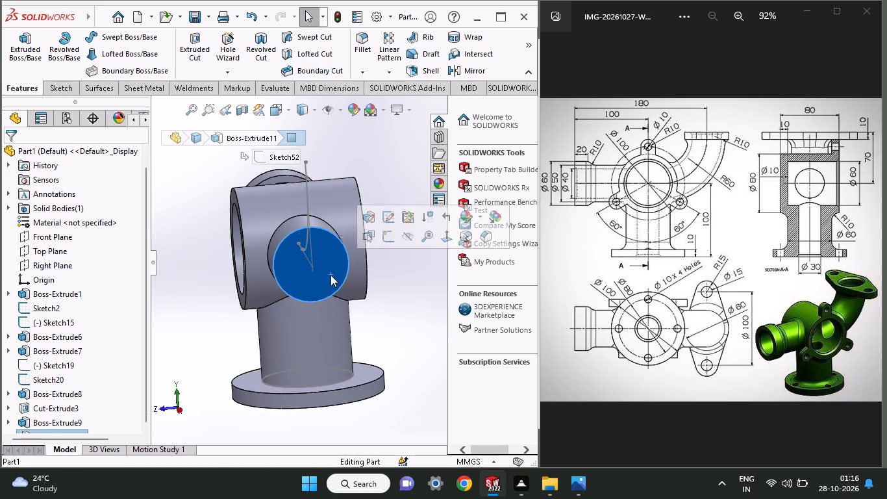
left_click(387, 240)
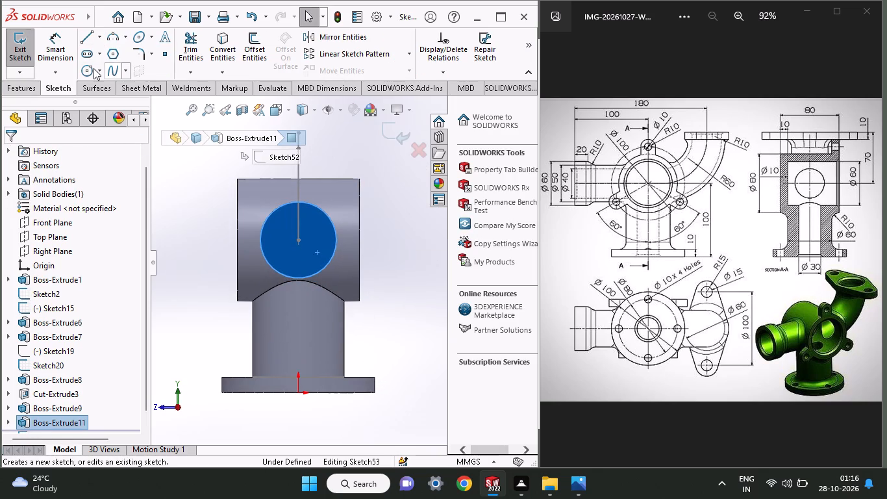
left_click(90, 71)
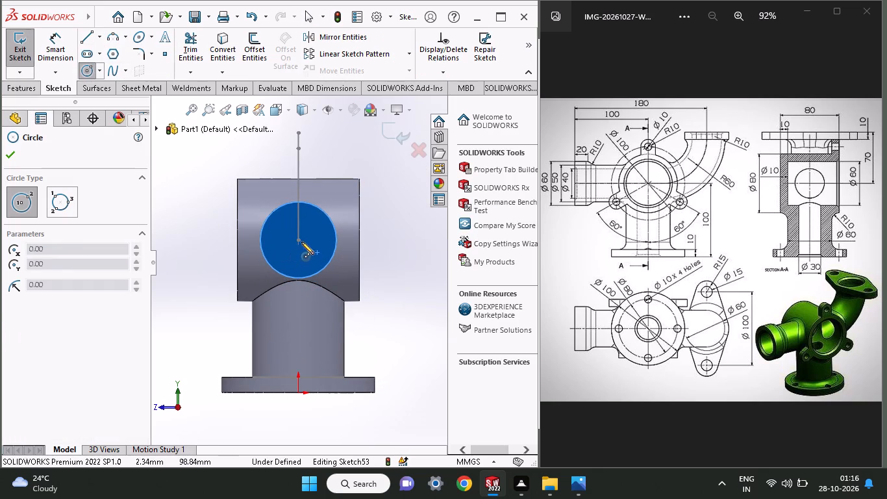
left_click(295, 241)
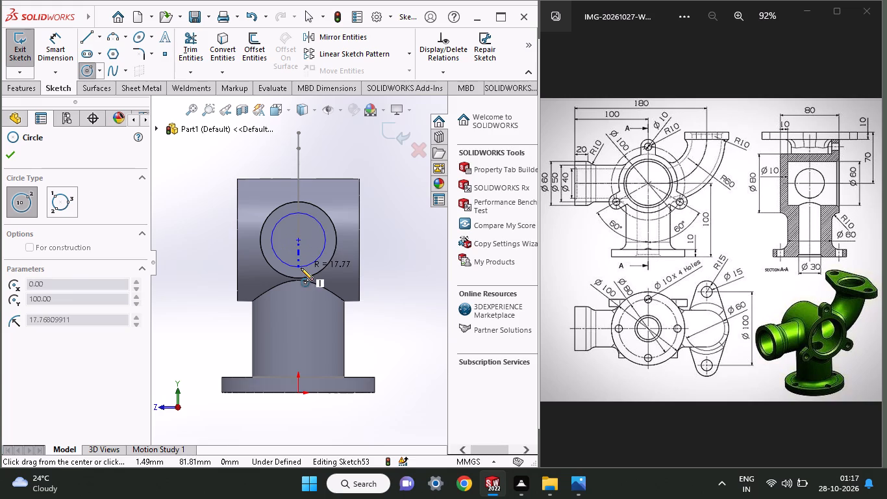
left_click(301, 268)
Dimension the end-face circle's diameter and set it to 40 mm.
left_click(44, 47)
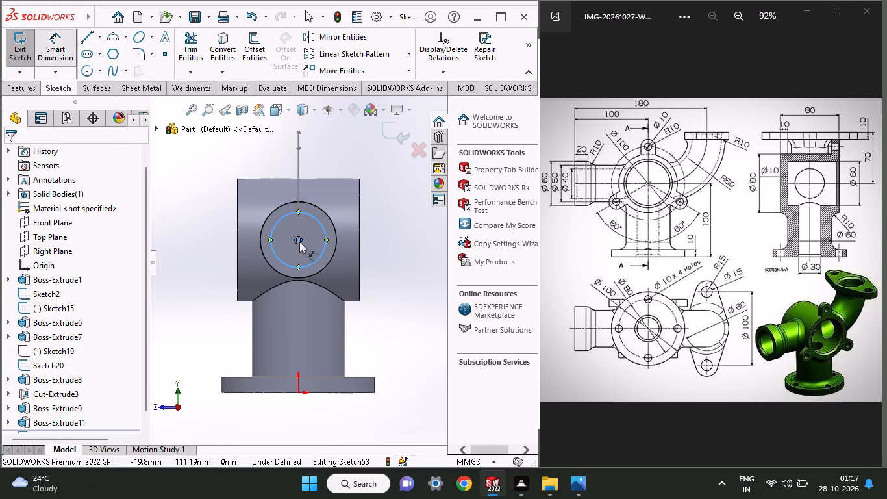
left_click(308, 268)
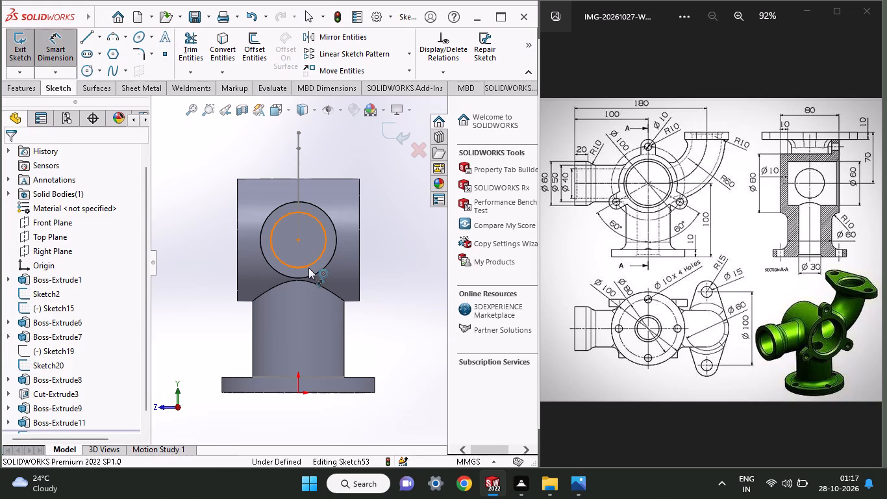
left_click(401, 255)
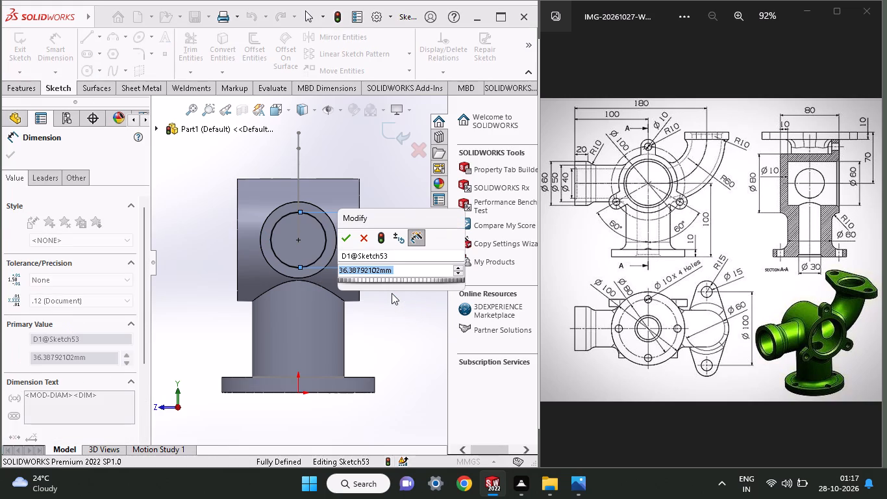
type("50")
key("Return")
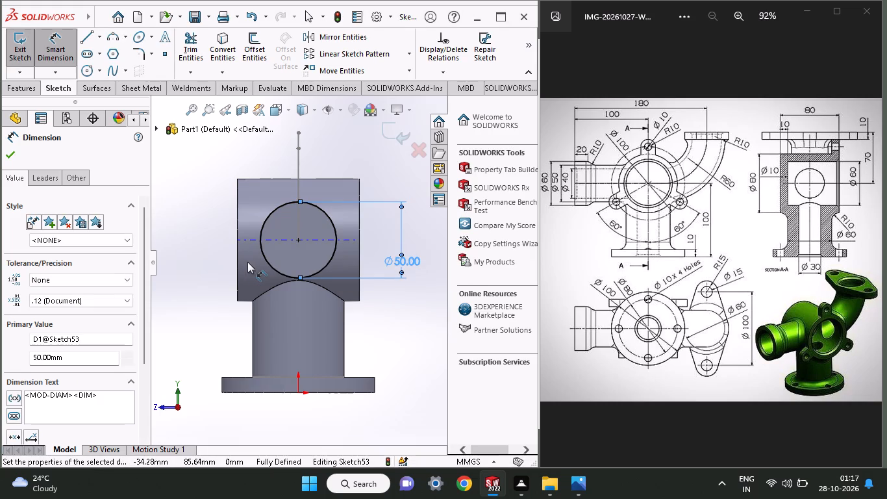
double_click(392, 266)
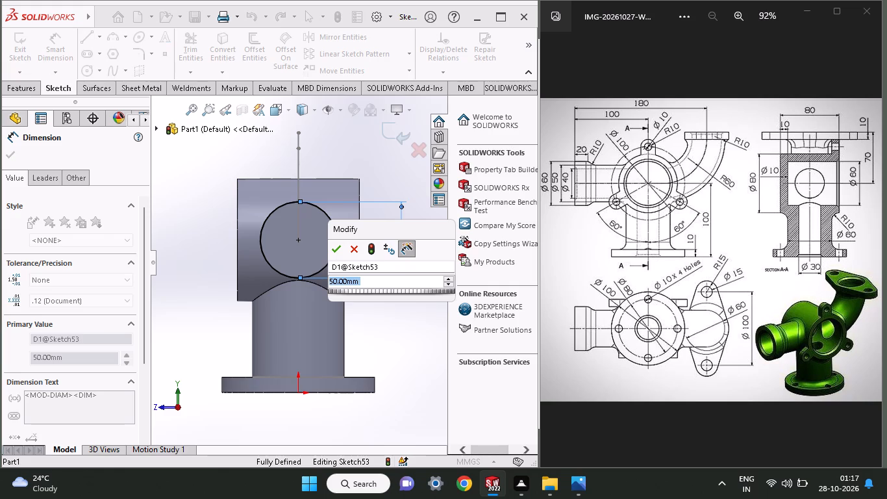
type("40")
key("Return")
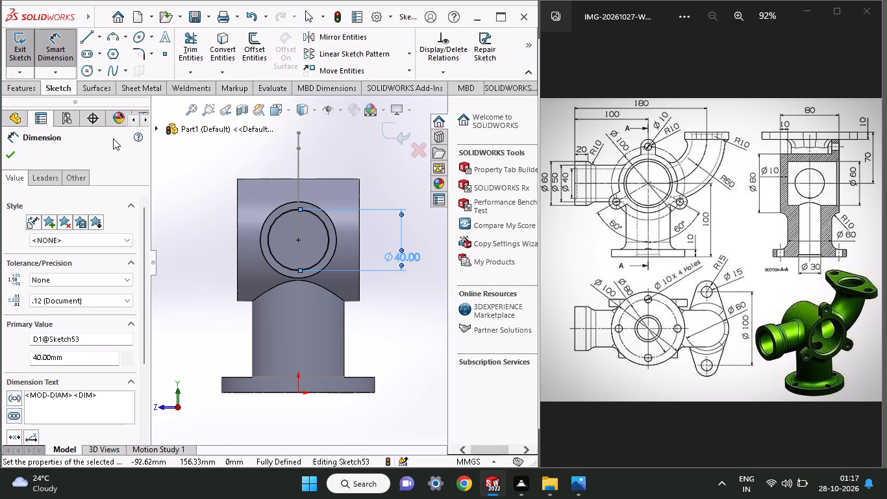
Cut-extrude the 40 mm circle blind 82 mm through the side boss towards the main body's bore.
left_click(27, 92)
left_click(179, 62)
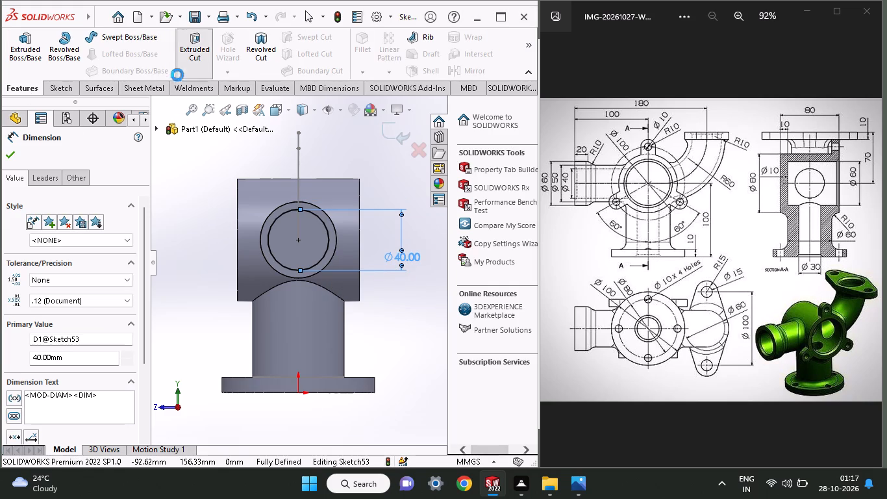
middle_click_drag(215, 272, 298, 285)
left_click(305, 242)
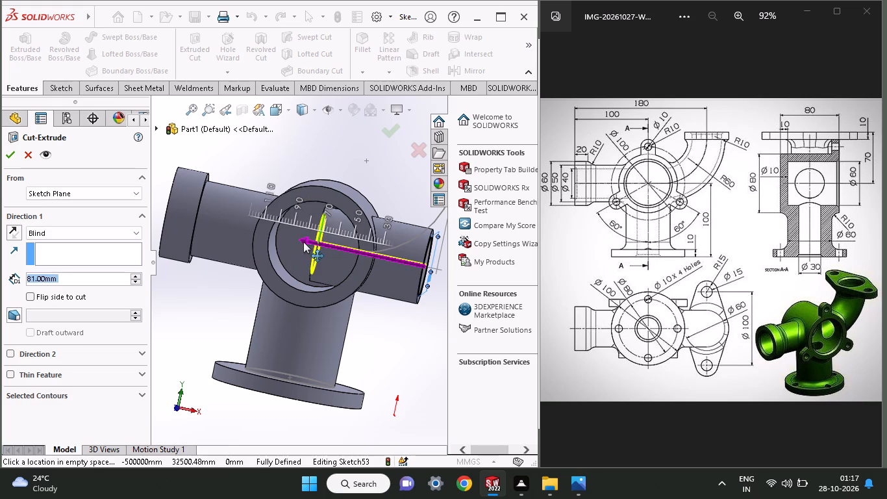
left_click(10, 155)
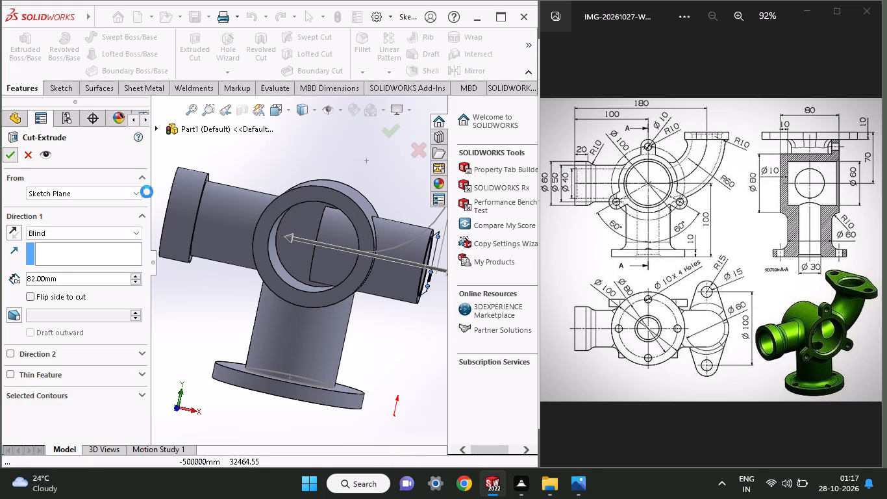
Start a sketch on the inner end face of the main body's bore and draw a centred circle matching the bore's edge.
middle_click_drag(347, 169, 278, 170)
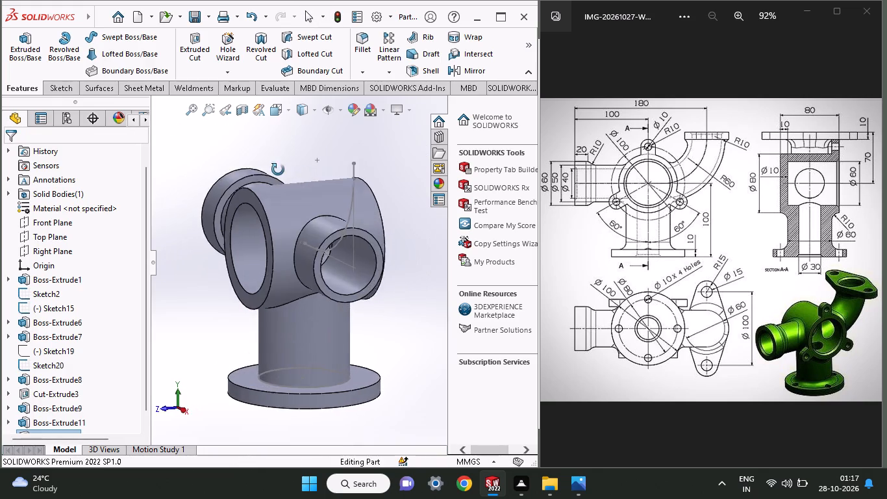
middle_click_drag(278, 170, 407, 190)
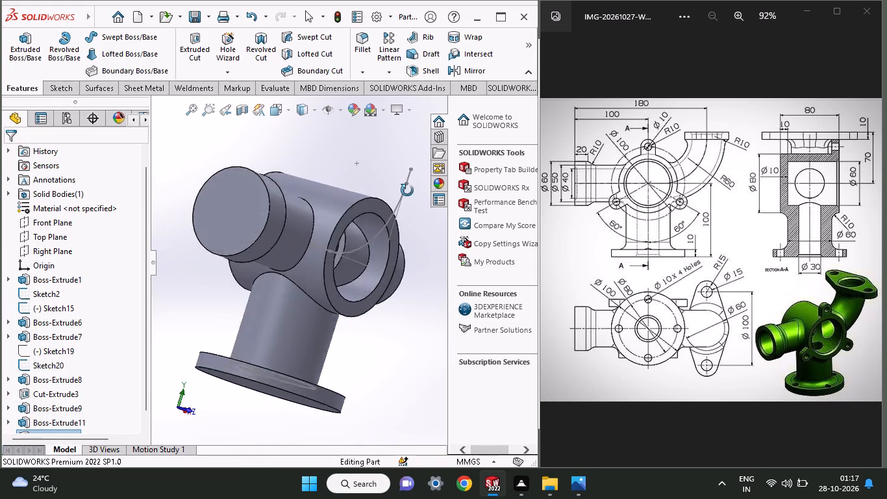
middle_click_drag(407, 190, 343, 181)
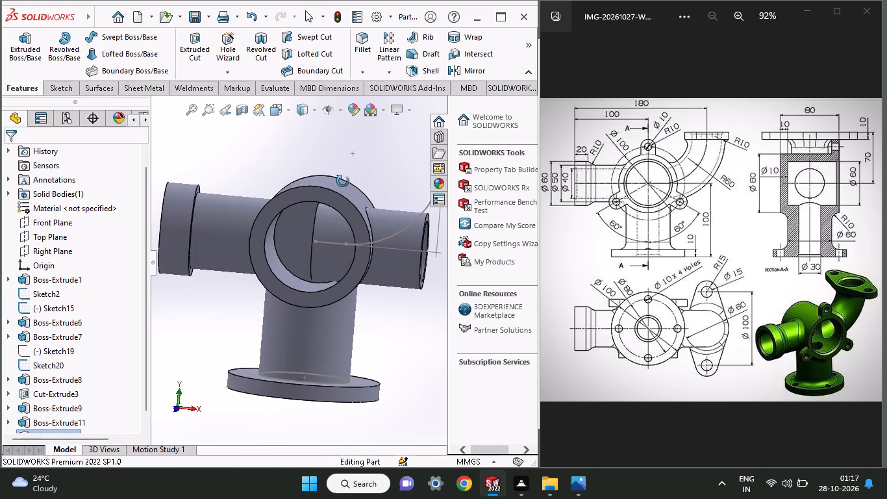
middle_click_drag(343, 181, 344, 180)
middle_click_drag(344, 174, 332, 167)
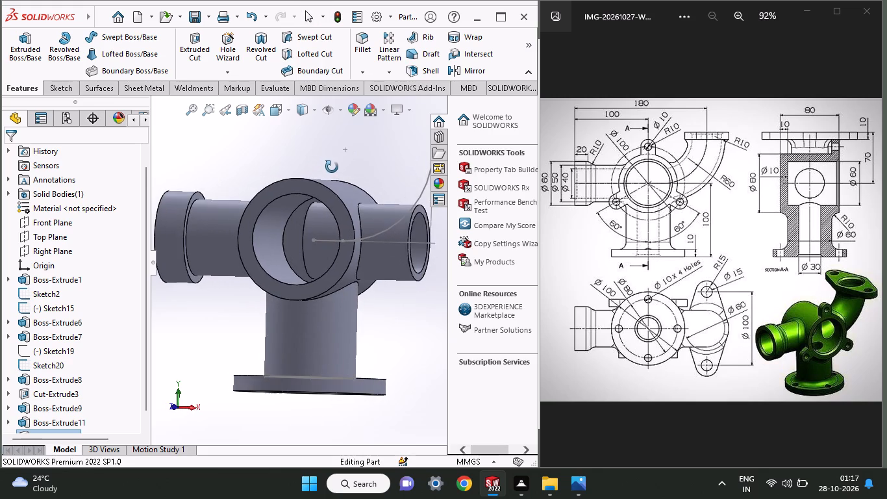
middle_click_drag(332, 167, 335, 167)
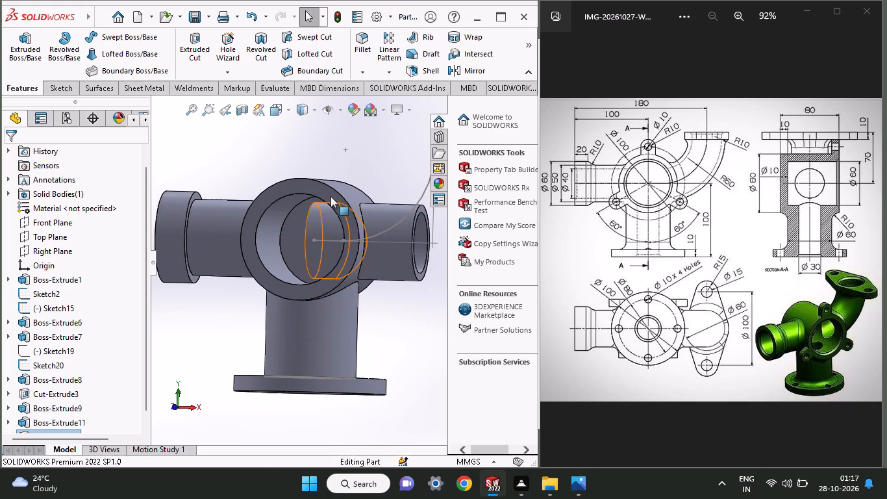
left_click(287, 224)
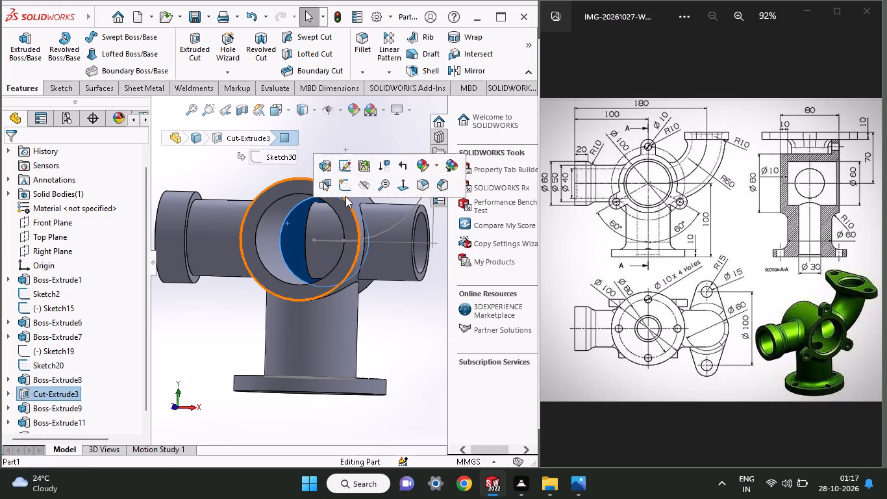
left_click(345, 188)
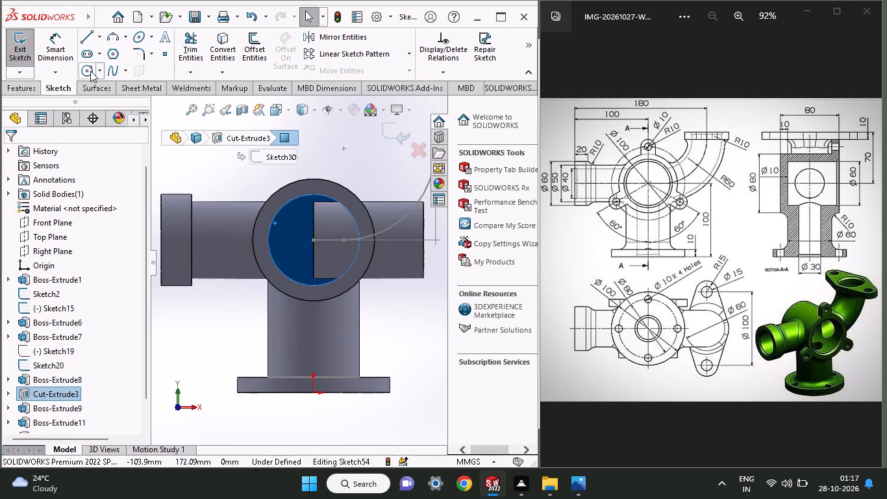
left_click(90, 71)
left_click(314, 240)
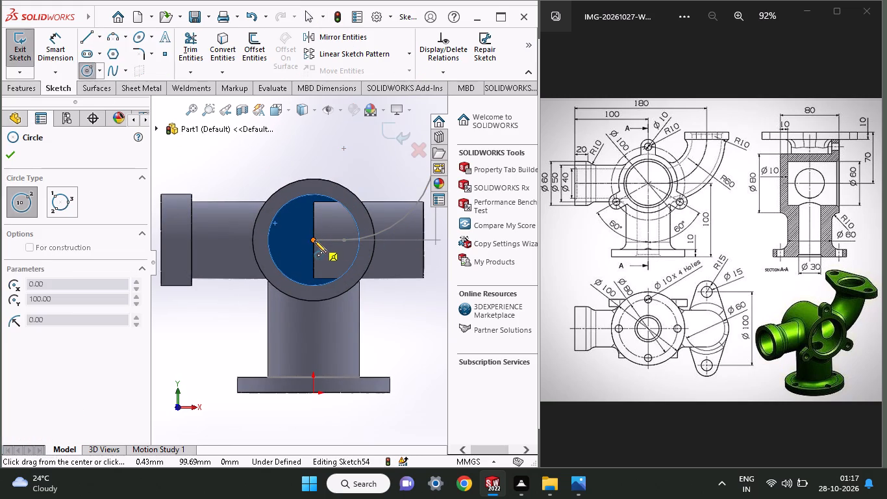
left_click(346, 274)
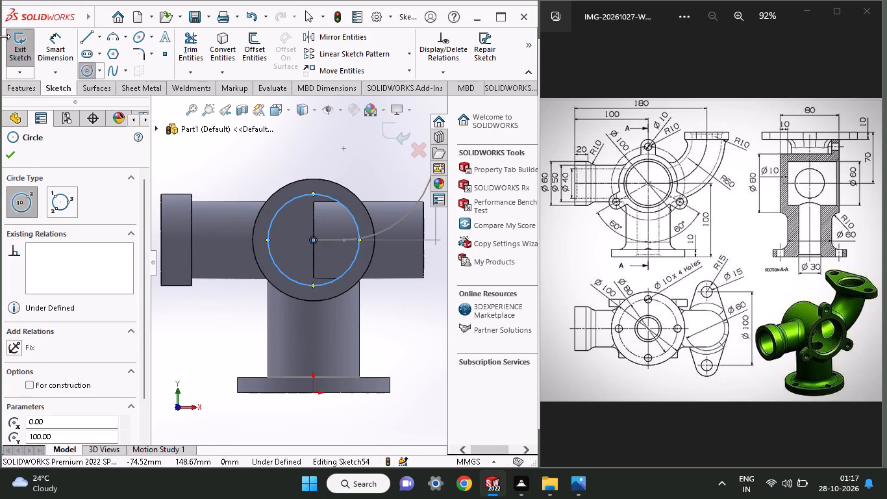
Cut-extrude the bore circle blind 82 mm, with the direction reversed towards the bore's open end.
left_click(31, 84)
left_click(204, 57)
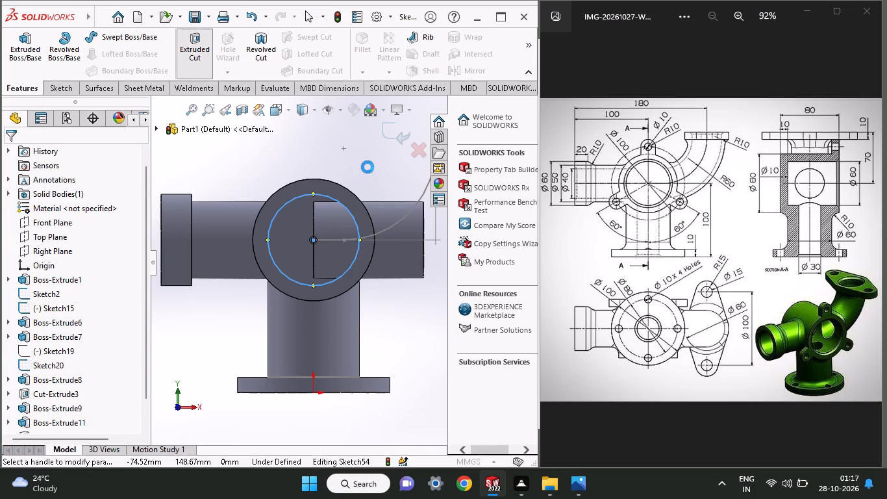
middle_click_drag(364, 185, 356, 229)
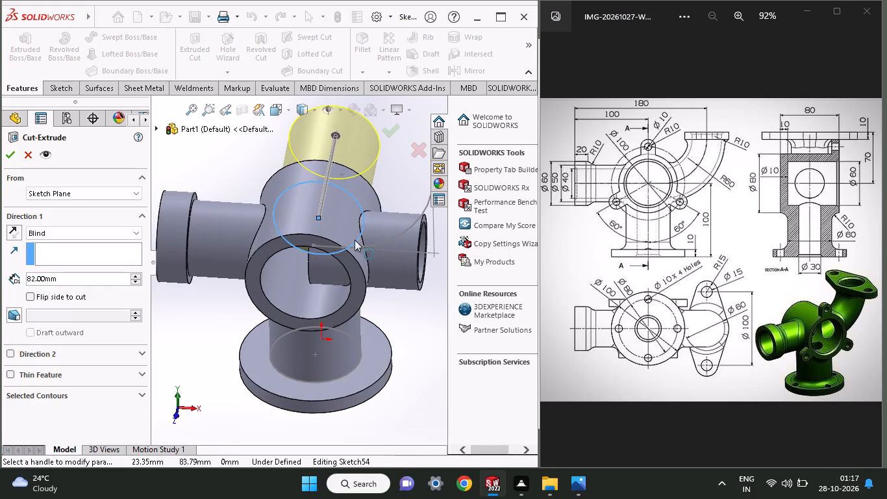
left_click(14, 234)
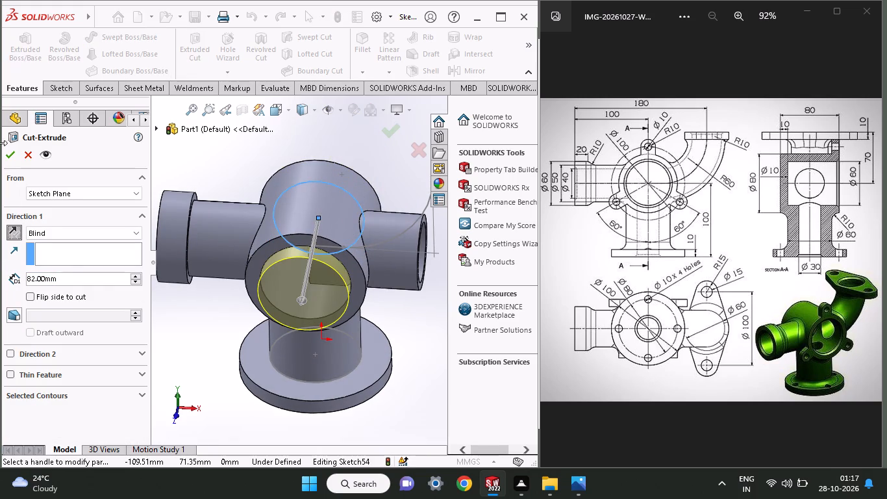
left_click(10, 158)
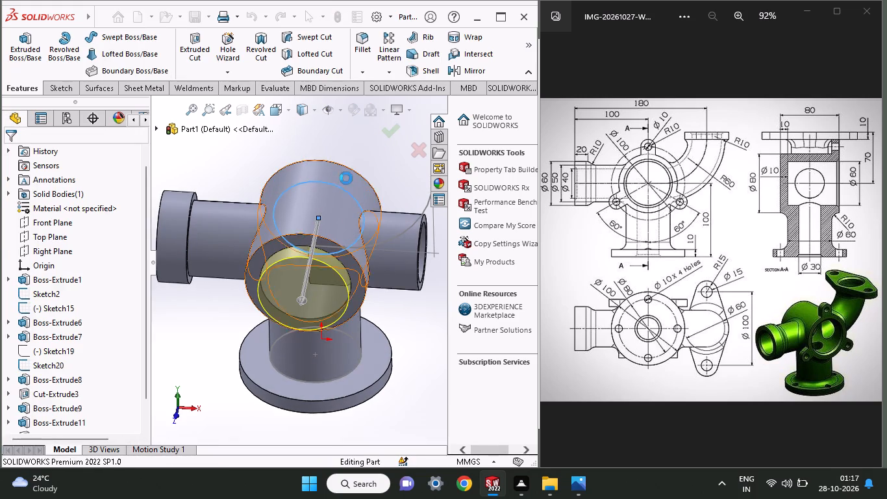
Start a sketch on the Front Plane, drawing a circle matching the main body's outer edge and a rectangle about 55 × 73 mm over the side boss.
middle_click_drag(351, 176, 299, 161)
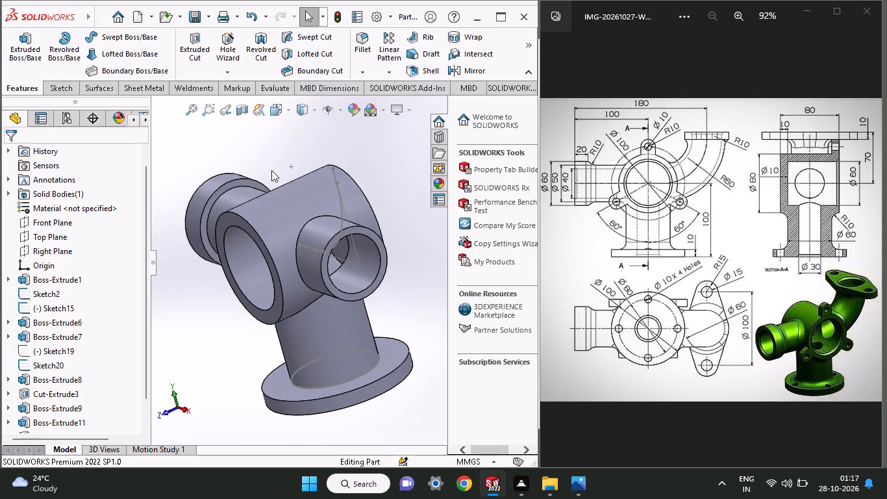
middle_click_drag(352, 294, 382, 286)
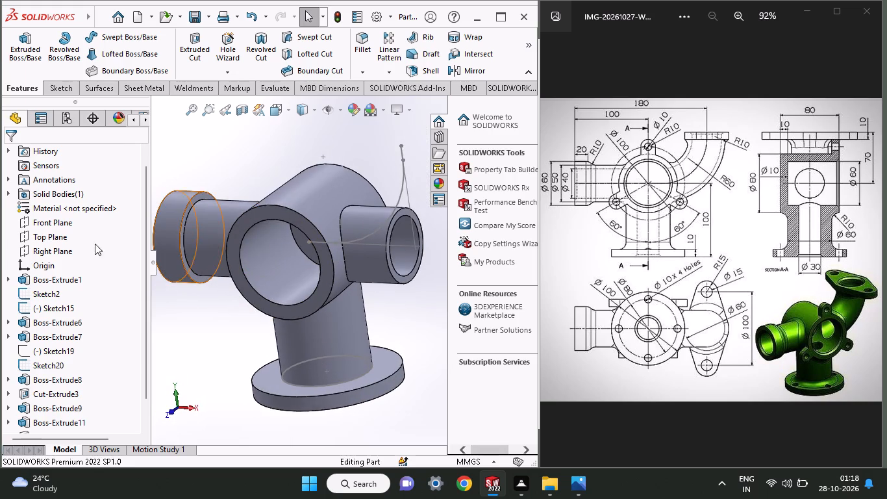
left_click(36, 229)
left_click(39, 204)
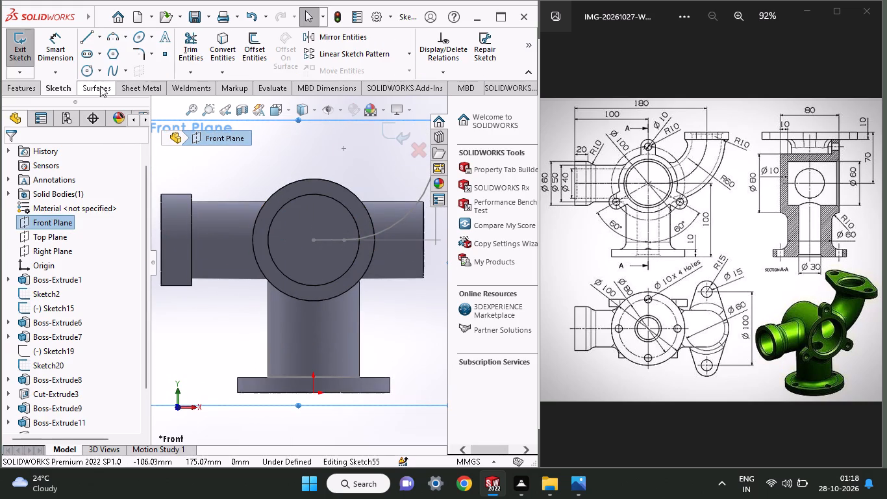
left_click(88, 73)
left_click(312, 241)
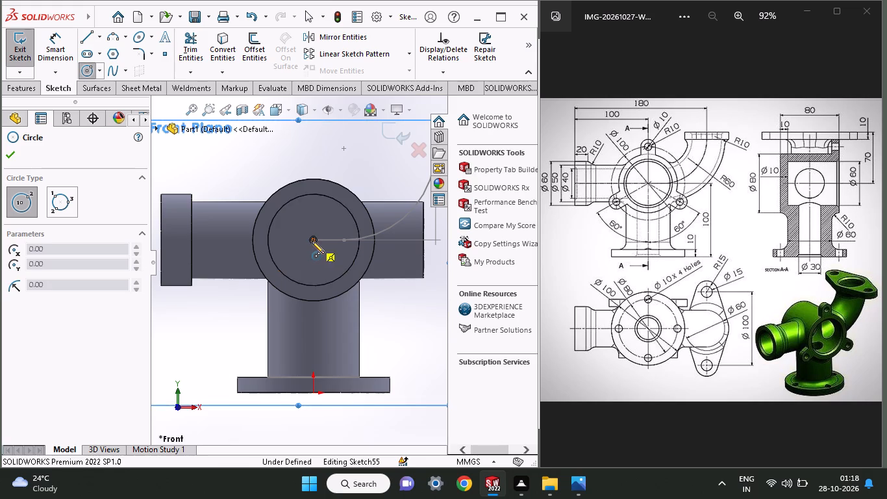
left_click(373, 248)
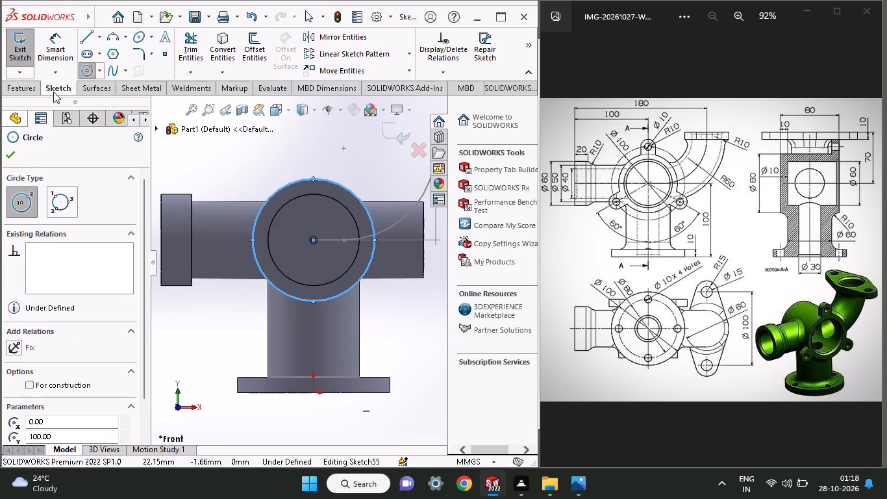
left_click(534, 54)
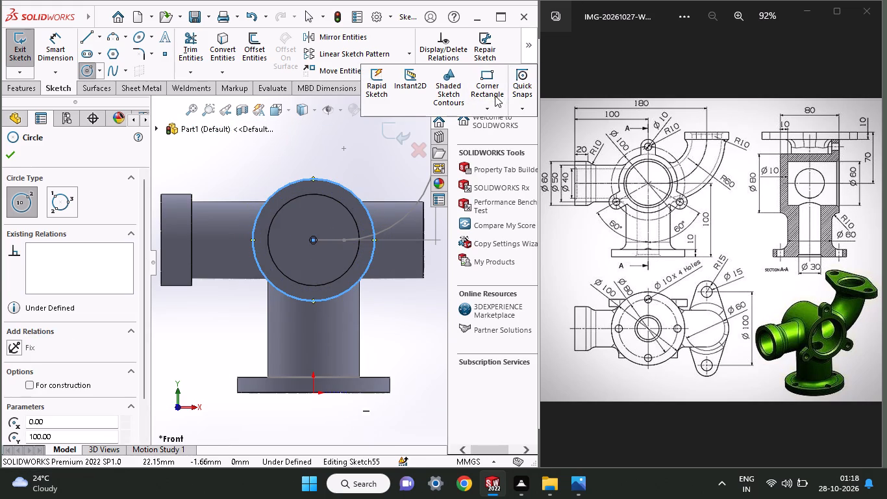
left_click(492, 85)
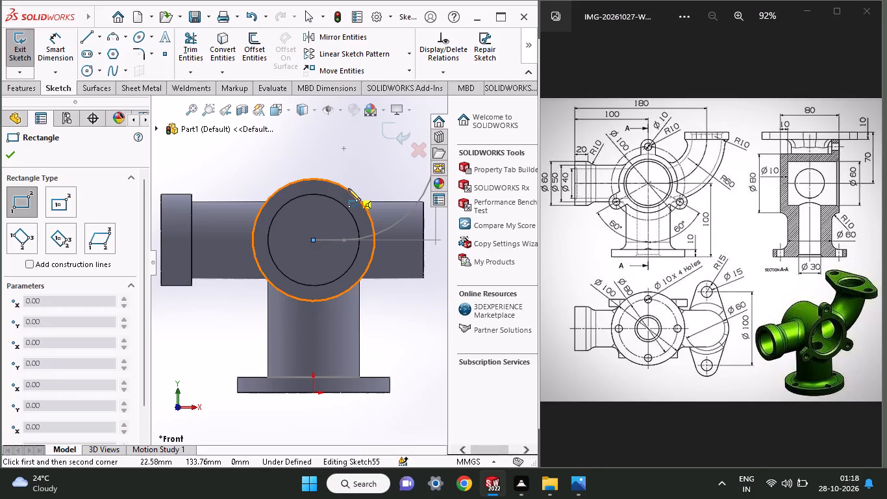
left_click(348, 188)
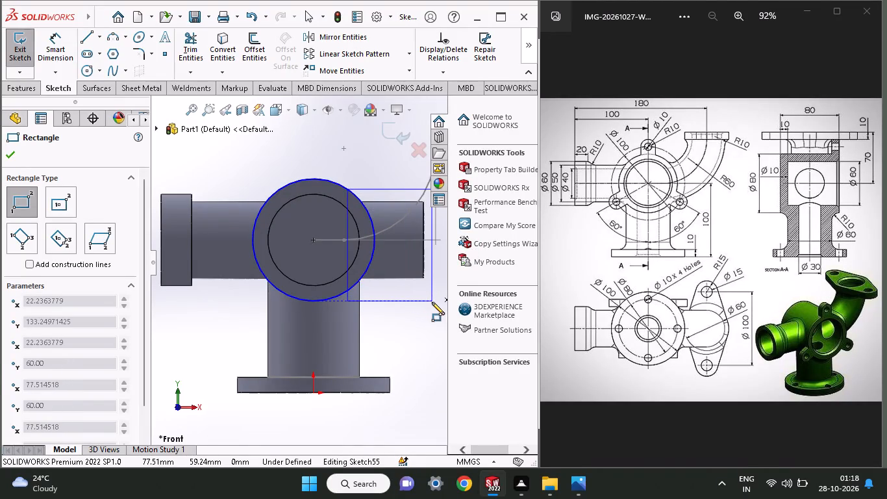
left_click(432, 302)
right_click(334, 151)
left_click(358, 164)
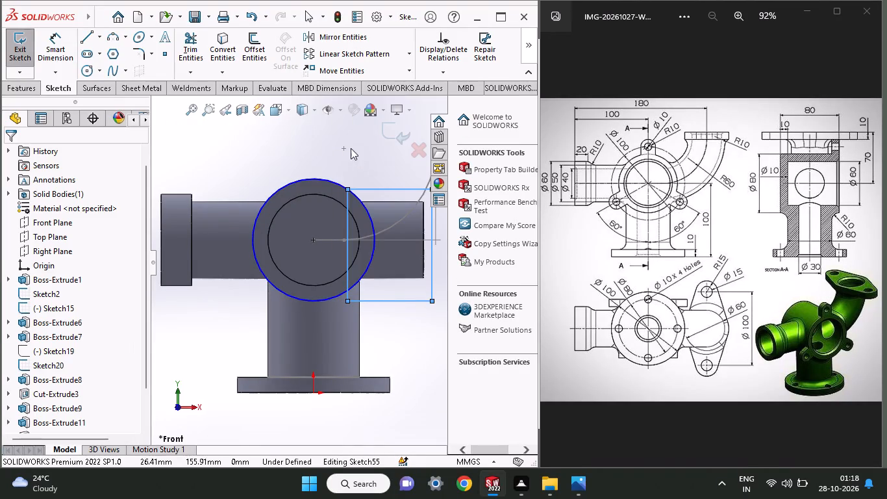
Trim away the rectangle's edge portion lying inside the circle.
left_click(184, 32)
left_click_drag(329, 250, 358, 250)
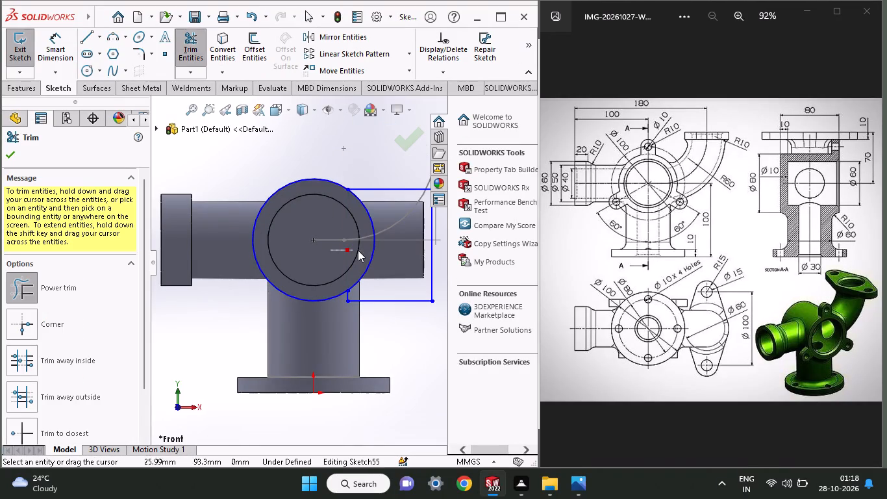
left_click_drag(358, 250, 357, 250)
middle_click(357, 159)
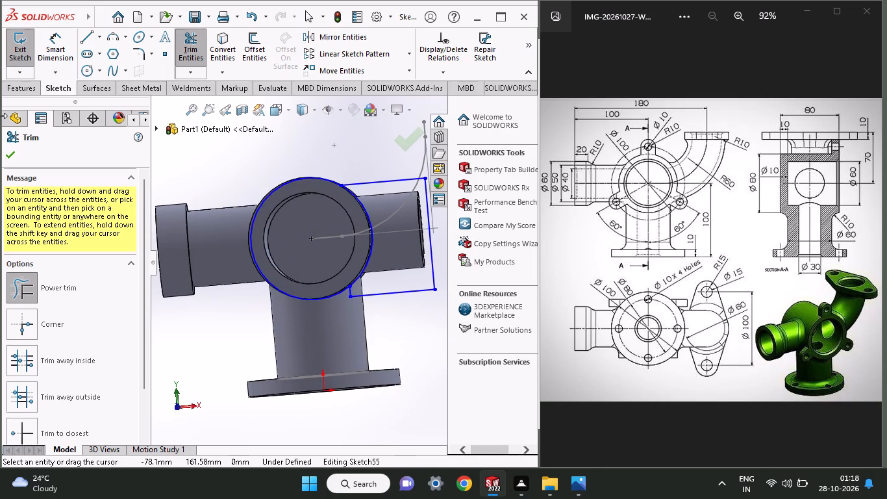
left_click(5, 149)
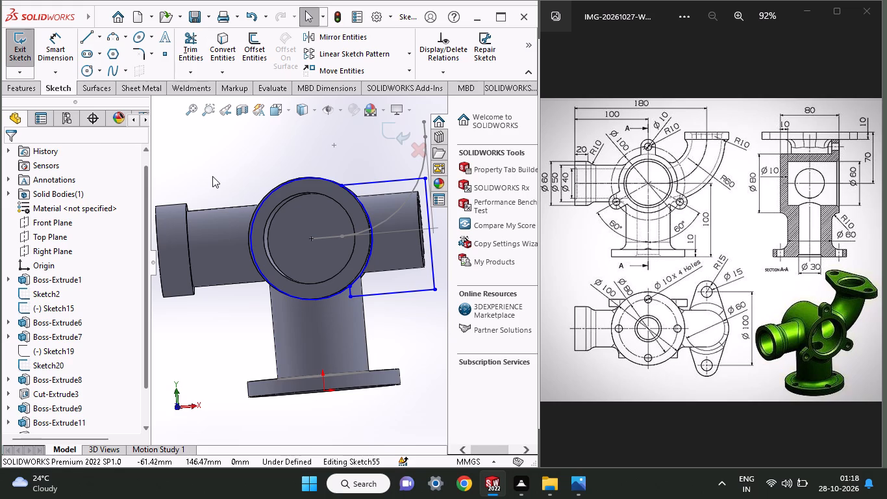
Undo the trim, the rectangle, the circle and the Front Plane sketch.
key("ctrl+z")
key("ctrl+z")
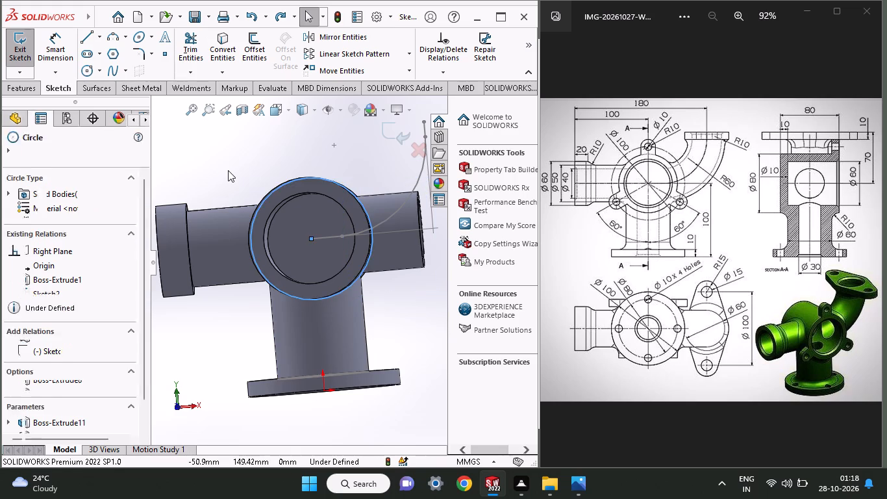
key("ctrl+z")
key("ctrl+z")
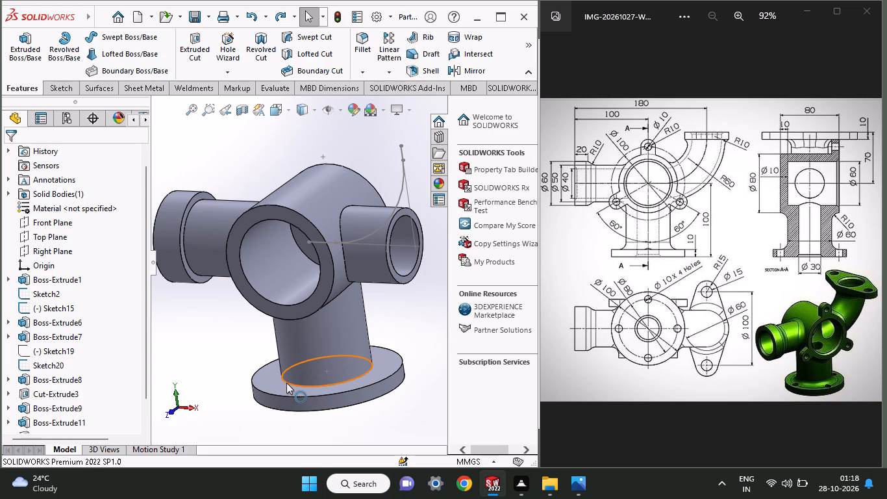
Start a sketch on the main body's open end face and draw a centred circle matching its outer edge.
left_click(187, 410)
left_click(167, 405)
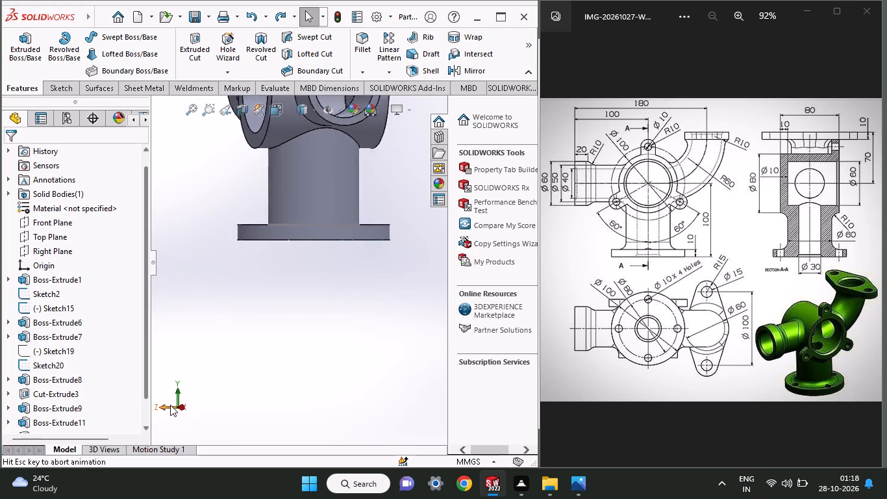
scroll(344, 211, "up", 5, "ctrl")
scroll(328, 166, "down", 5, "ctrl")
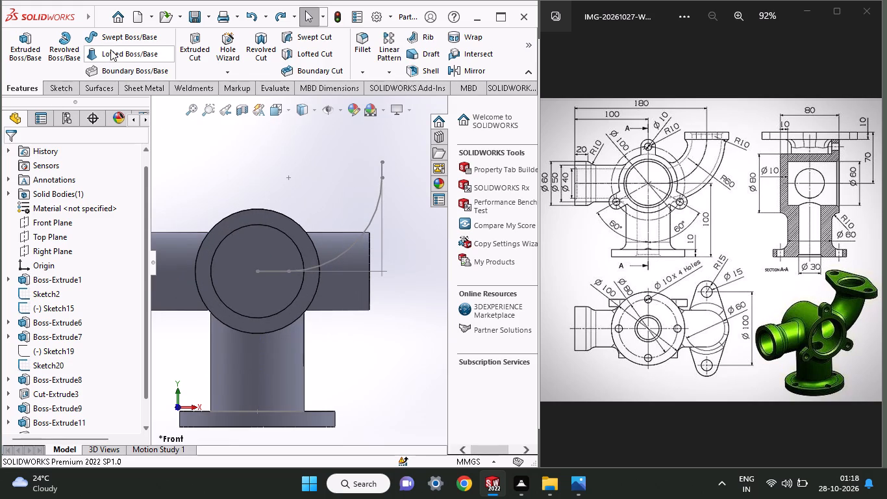
left_click(57, 88)
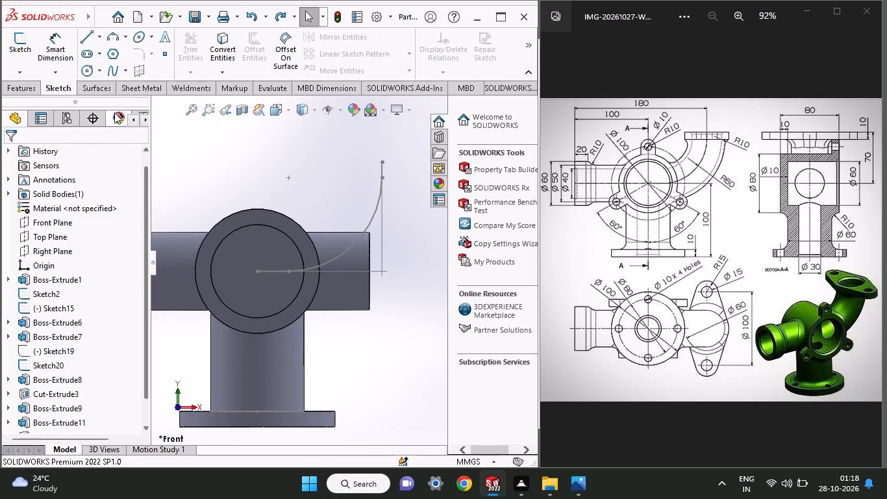
left_click(83, 65)
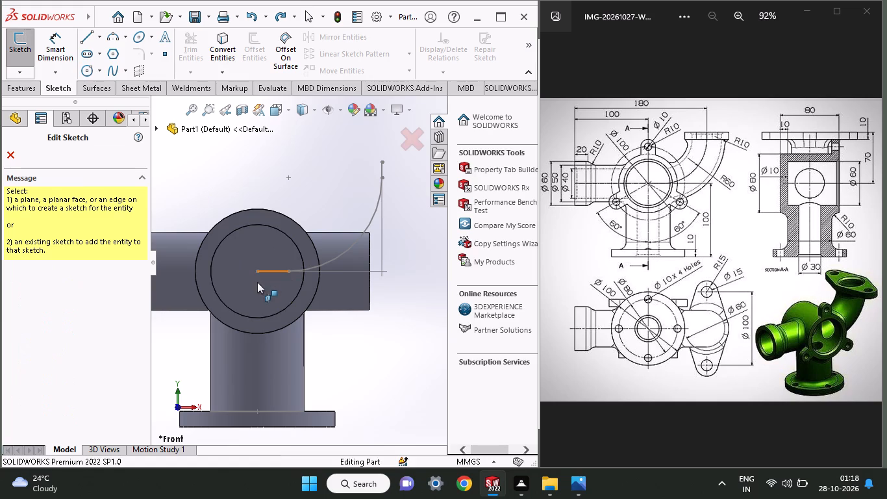
left_click(295, 235)
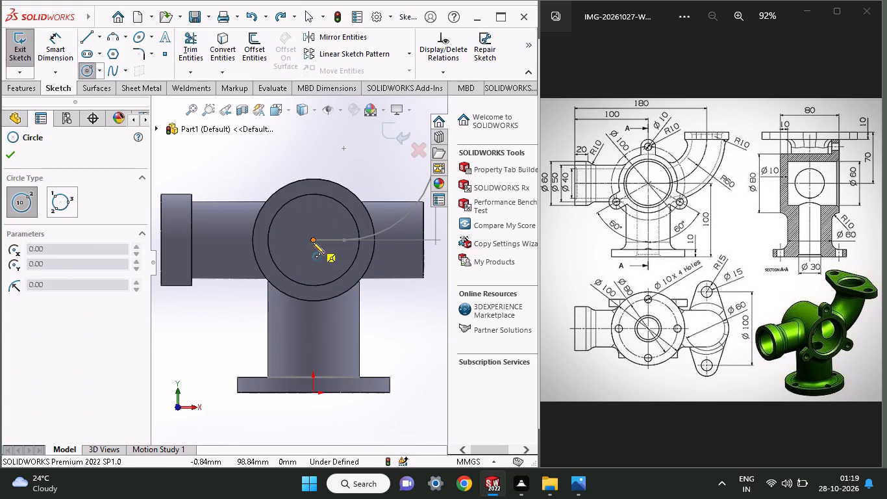
left_click(312, 242)
left_click(364, 274)
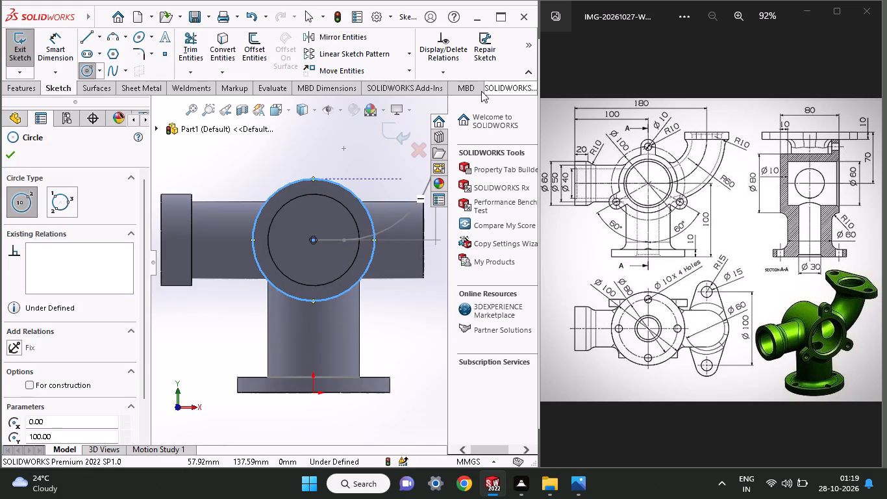
Draw a corner rectangle about 41 × 50 mm over the side boss, from its outer lower corner to inside the circle.
left_click(532, 46)
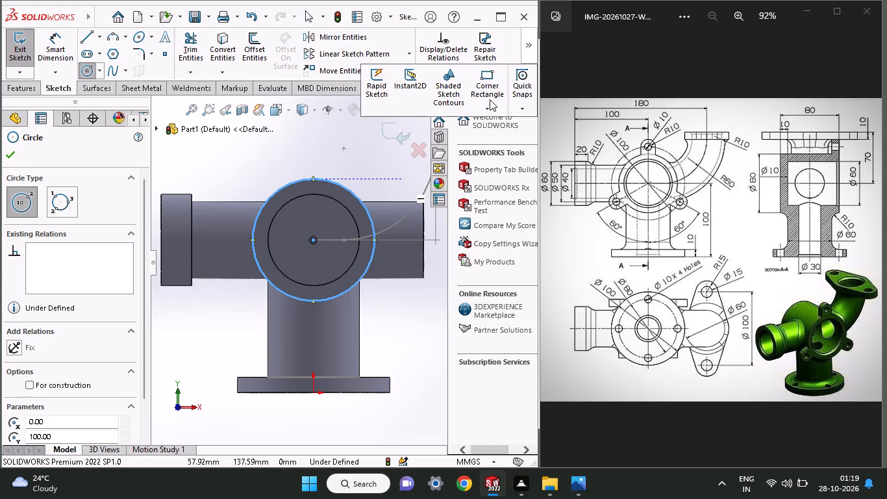
left_click(488, 84)
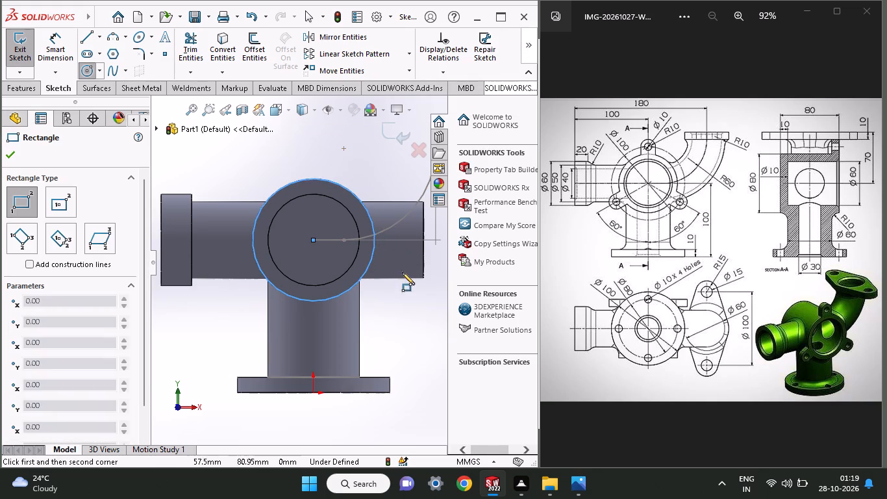
left_click(423, 277)
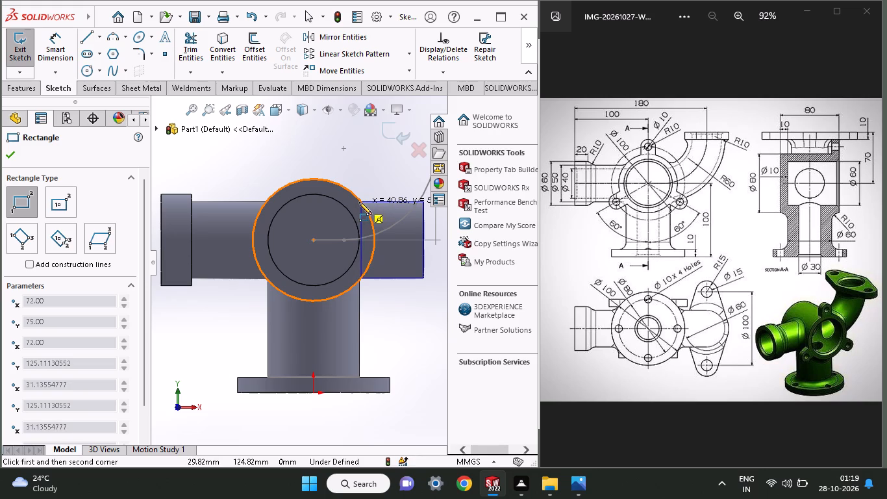
right_click(365, 178)
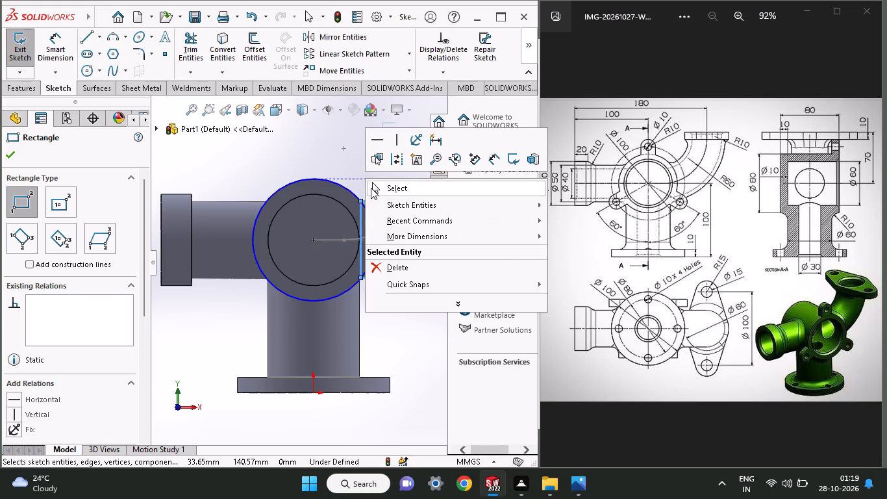
left_click(371, 188)
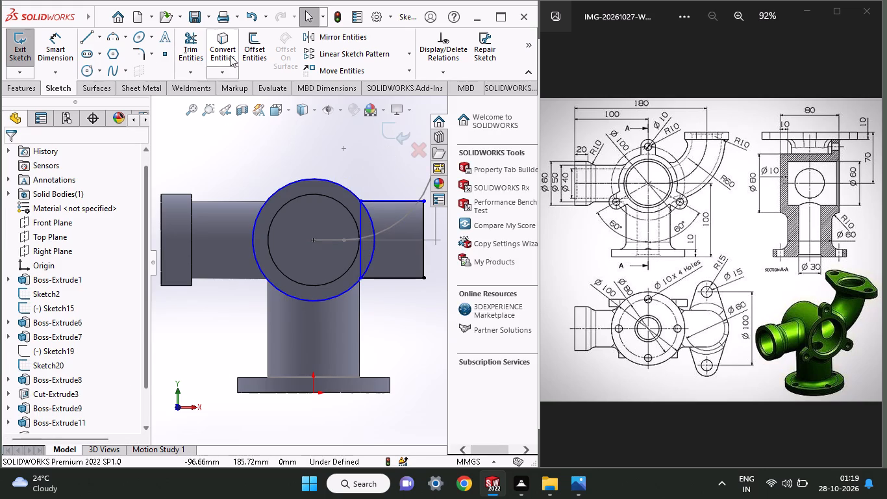
Trim the rectangle's inner edge and the rest of the circle, keeping only the arc that closes the side boss profile.
left_click(184, 53)
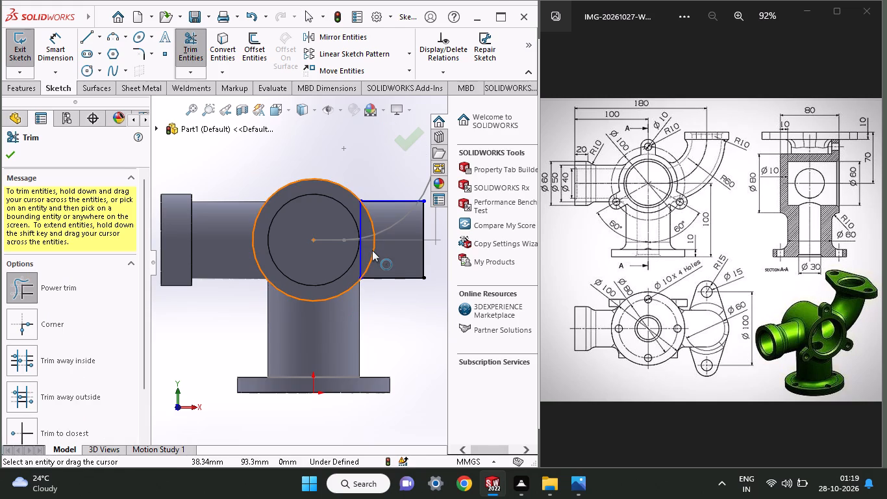
middle_click_drag(373, 261, 363, 298)
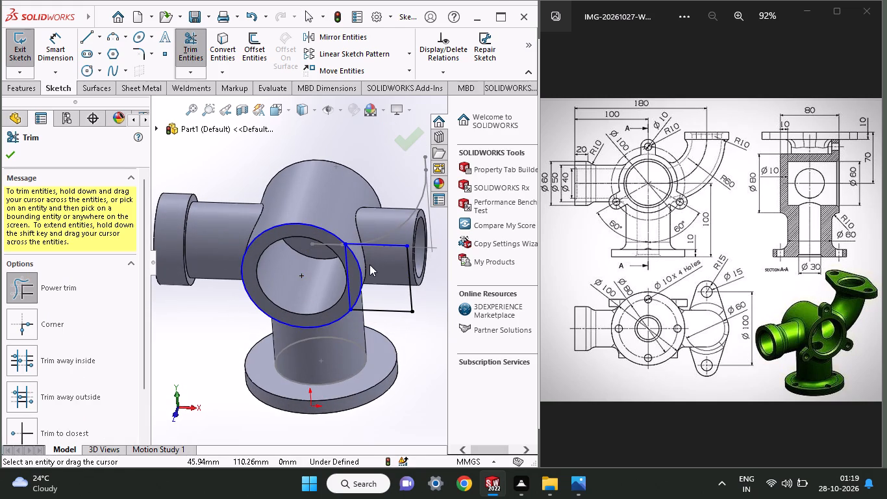
left_click_drag(325, 275, 353, 283)
left_click_drag(329, 220, 322, 248)
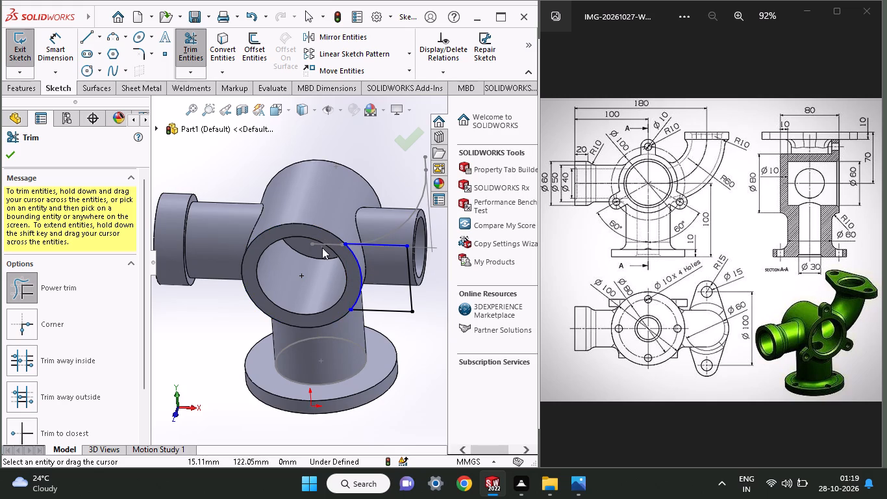
Cut-extrude the trimmed region blind 150 mm to remove the side boss outside the main body.
left_click(16, 84)
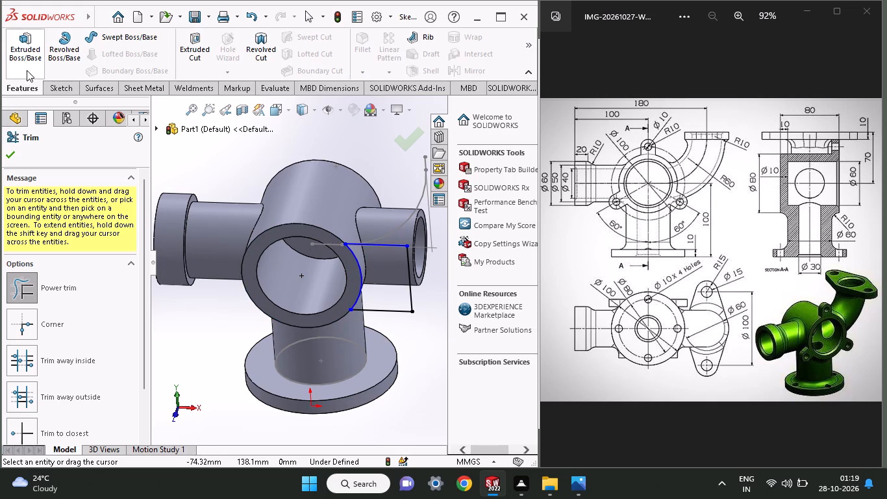
left_click(195, 57)
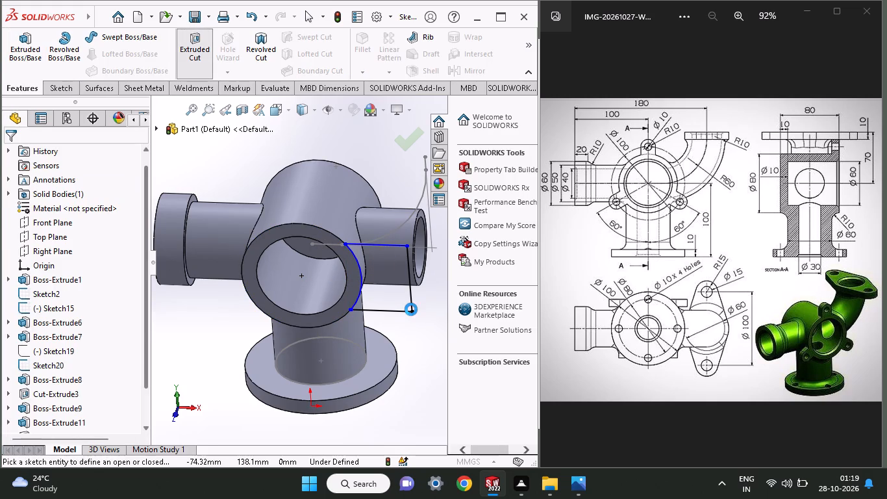
left_click(386, 286)
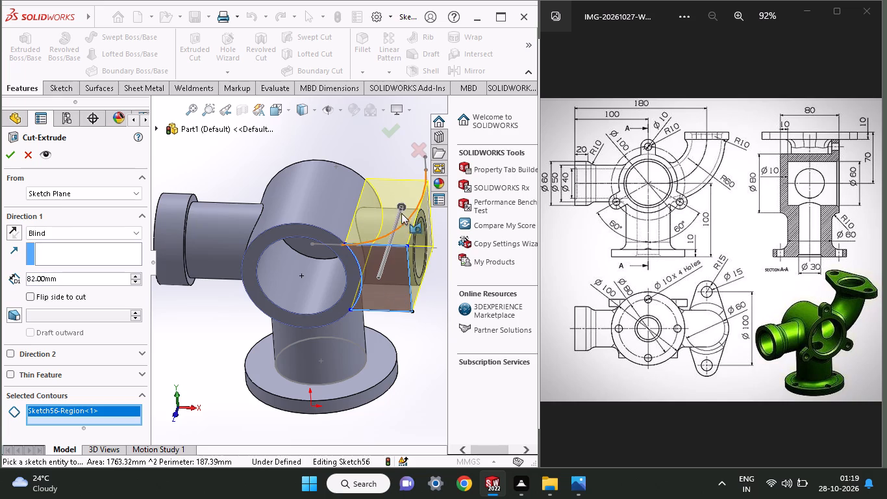
left_click_drag(399, 208, 432, 160)
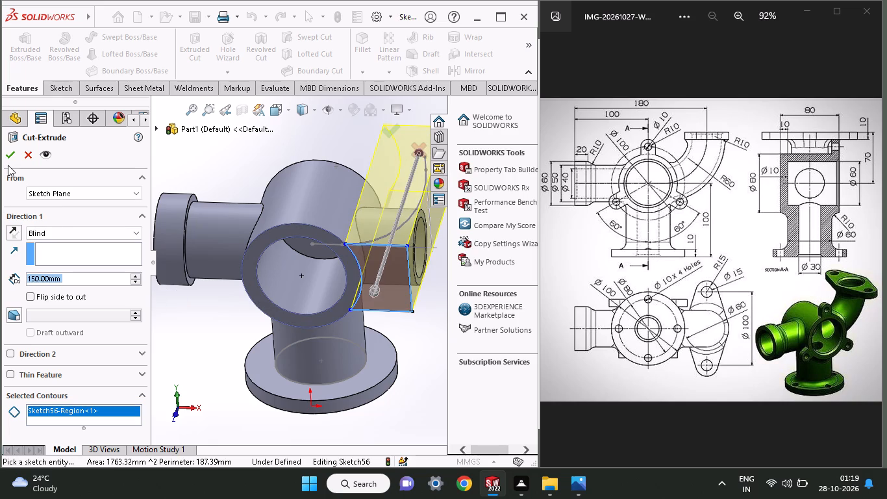
left_click(10, 154)
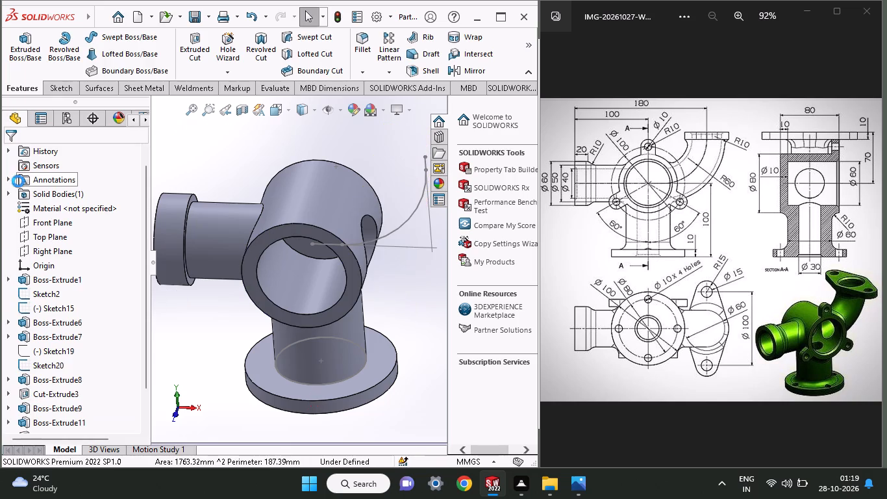
Sweep a 50 mm circular profile along the curved path sketch as a thin feature with a 5 mm inward wall.
middle_click_drag(384, 295, 338, 299)
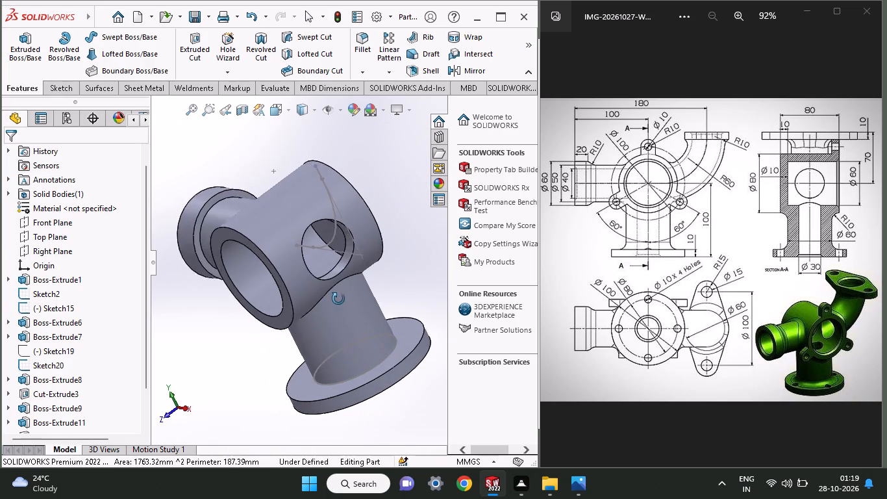
middle_click_drag(338, 299, 381, 289)
left_click(132, 31)
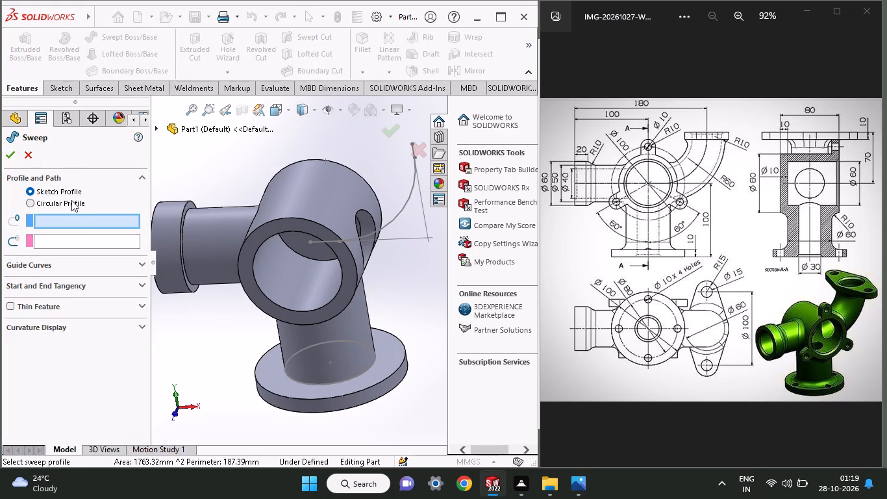
left_click(71, 200)
left_click(399, 217)
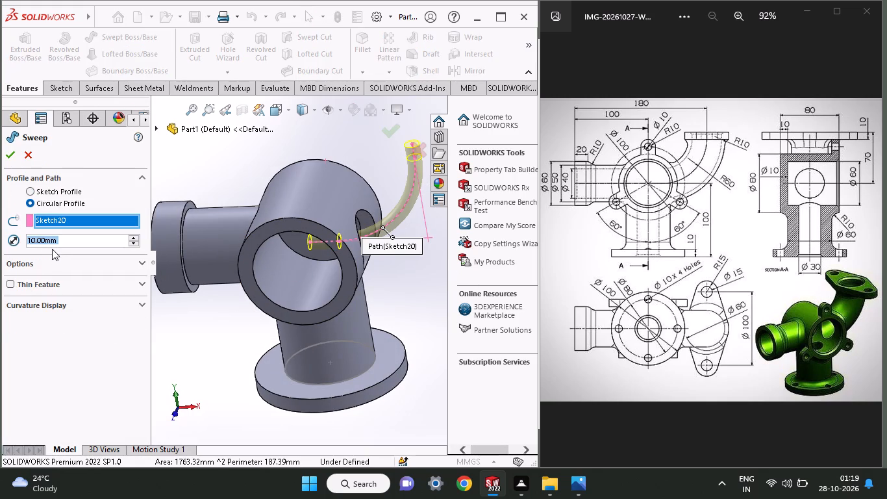
type("50")
key("Return")
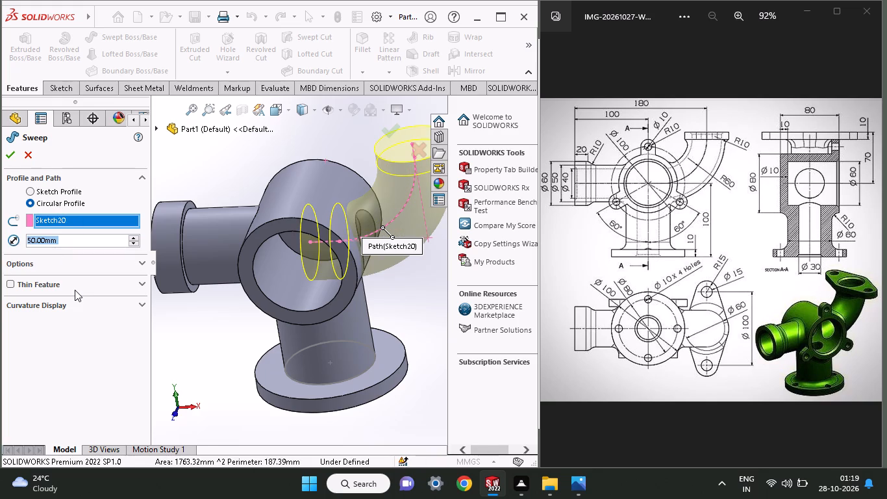
left_click(53, 283)
left_click_drag(64, 325, 14, 327)
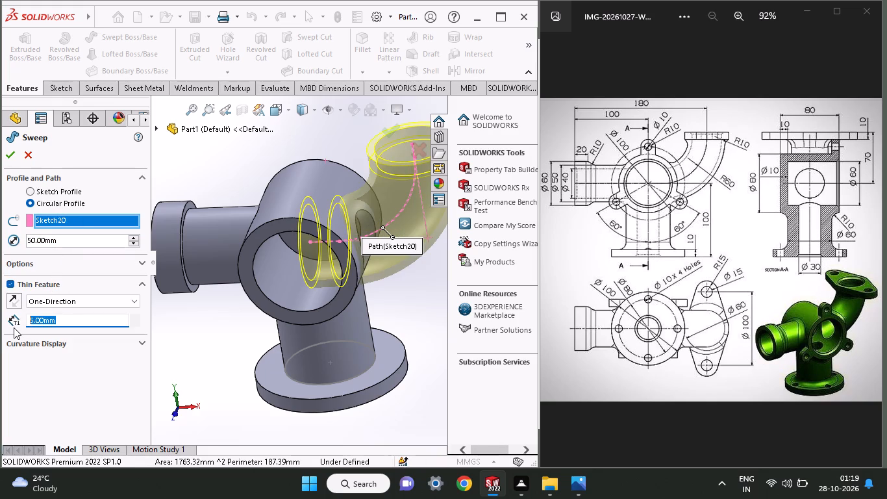
left_click(84, 379)
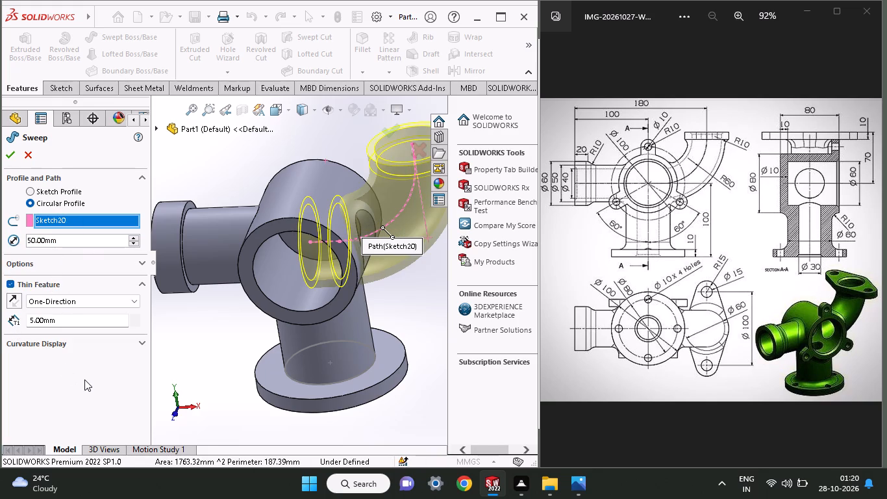
left_click(13, 303)
middle_click(184, 372)
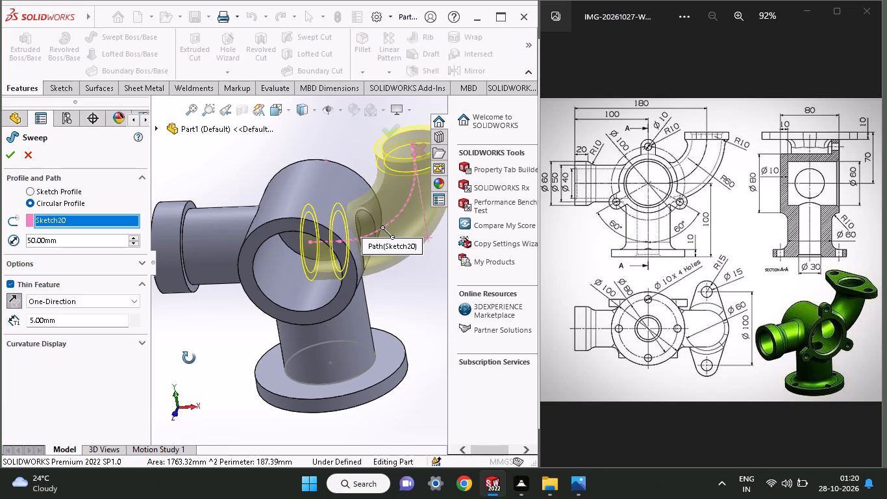
left_click(13, 158)
Start a sketch on the inner end face of the main body's bore and draw a centred circle matching the bore edge.
middle_click_drag(173, 353, 186, 333)
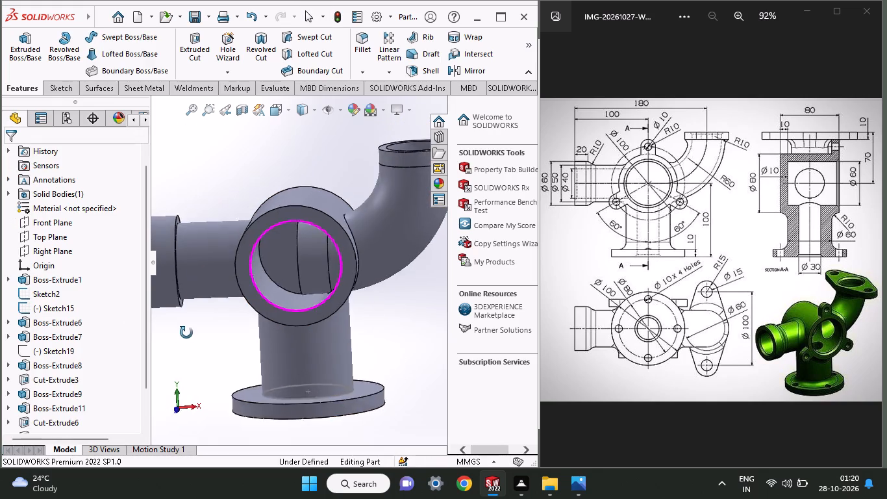
middle_click_drag(186, 333, 155, 365)
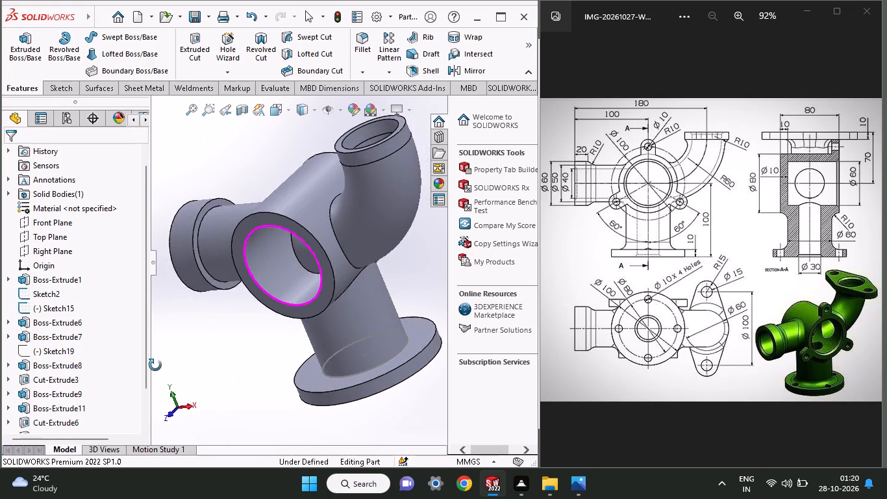
middle_click_drag(155, 365, 197, 341)
left_click(262, 257)
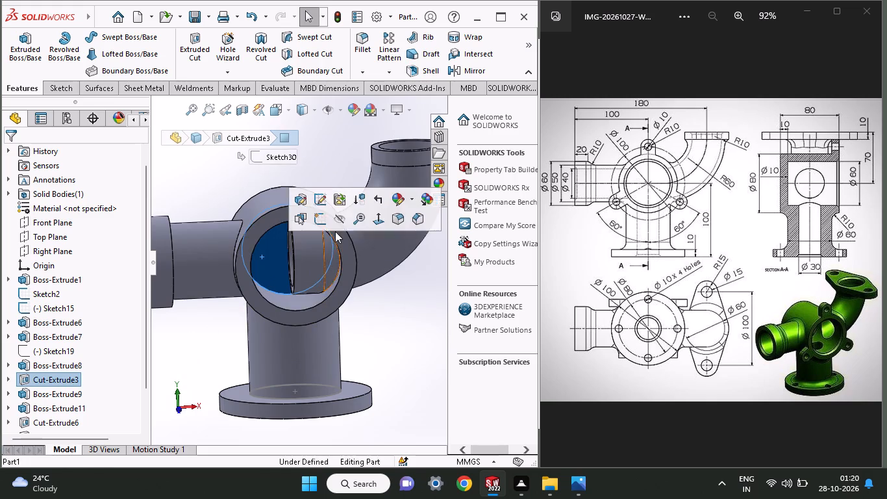
left_click(326, 227)
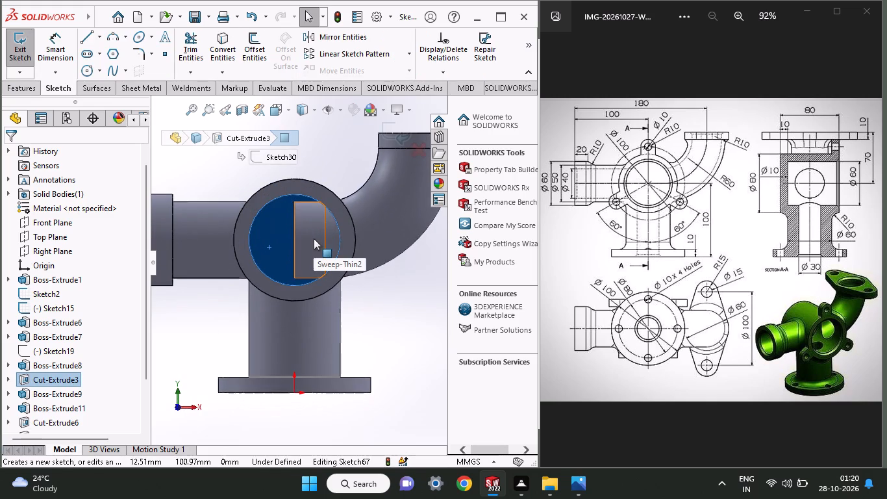
left_click(88, 68)
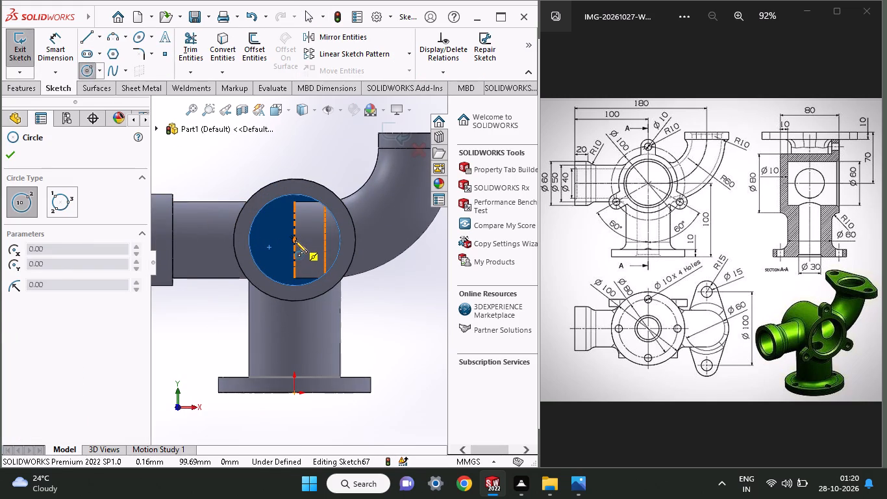
left_click(295, 240)
left_click(334, 267)
Cut-extrude the bore circle blind 150 mm, reversed toward the open end, to clear the elbow stub inside the main body.
middle_click_drag(314, 162, 318, 166)
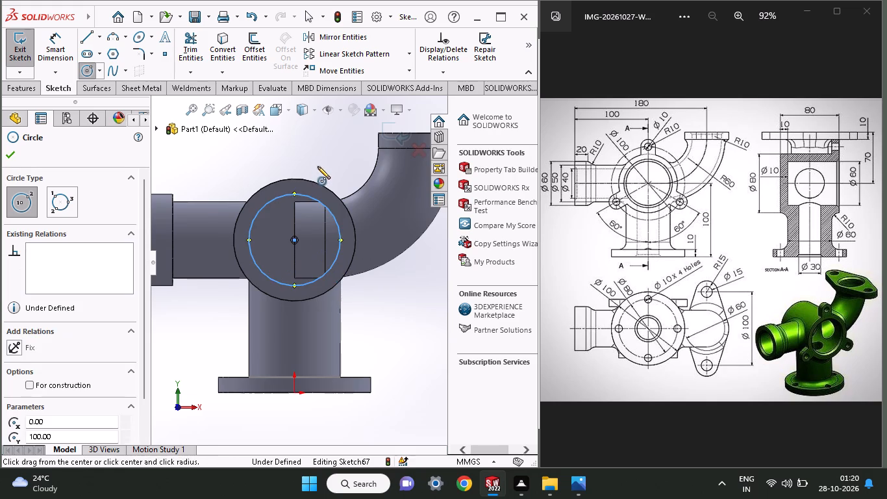
middle_click_drag(318, 166, 330, 194)
left_click(21, 91)
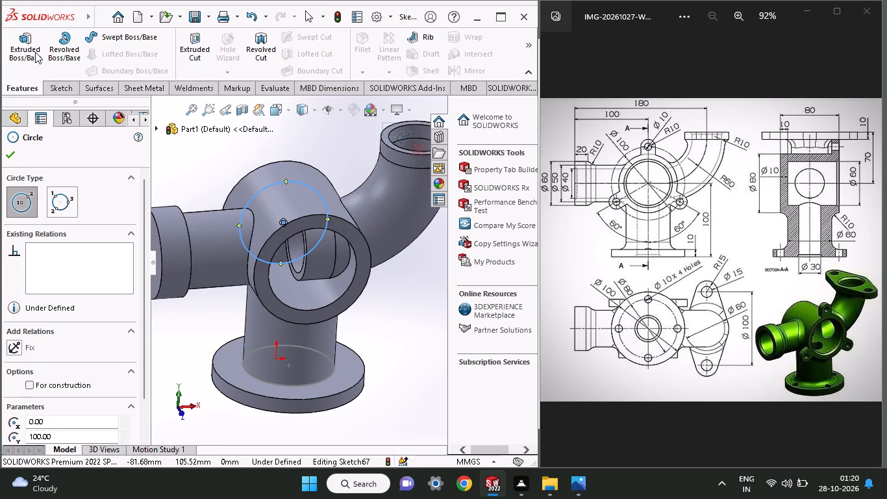
left_click(197, 67)
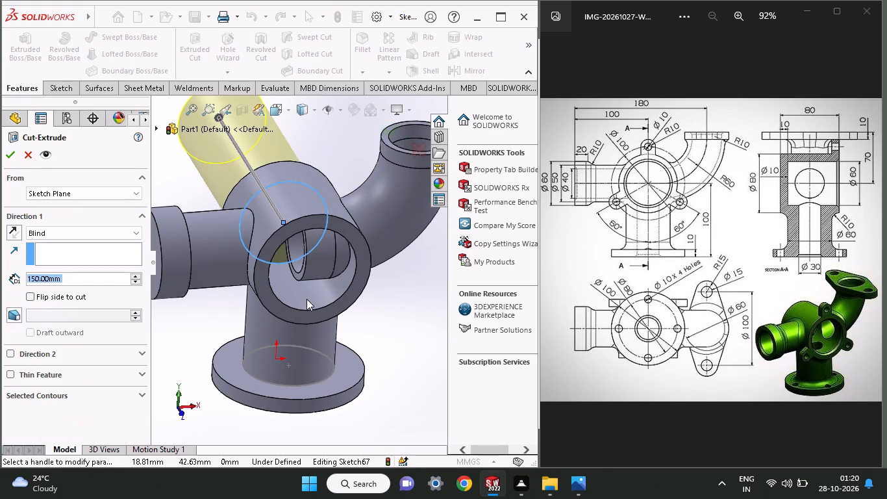
left_click(14, 233)
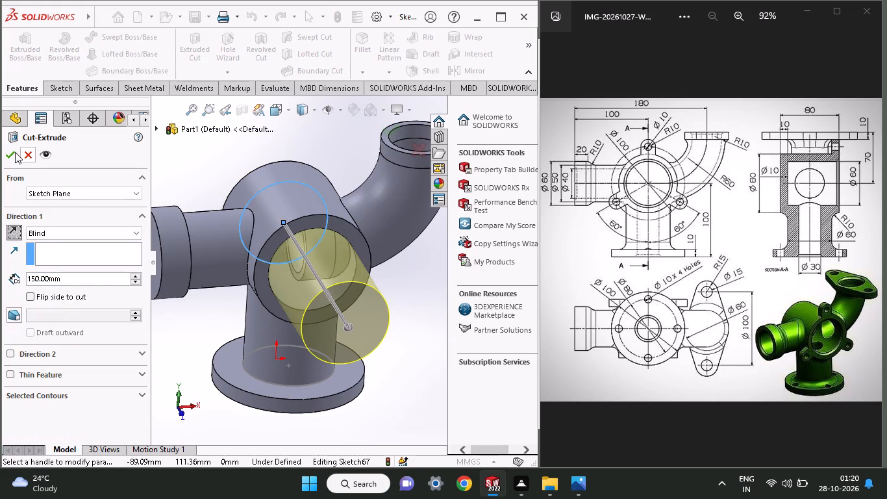
left_click(10, 153)
Start a sketch on the straight side pipe's collar end face and draw a centred circle dimensioned to 40 mm diameter.
middle_click_drag(318, 165, 294, 166)
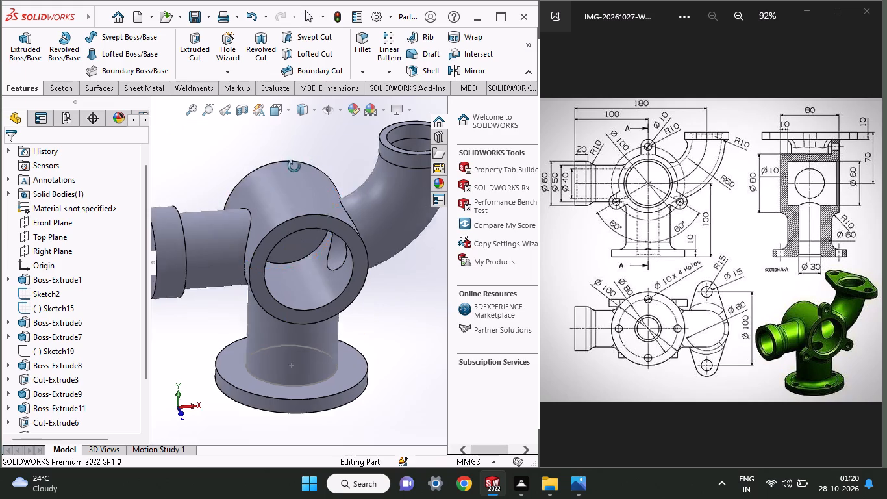
middle_click_drag(294, 166, 266, 212)
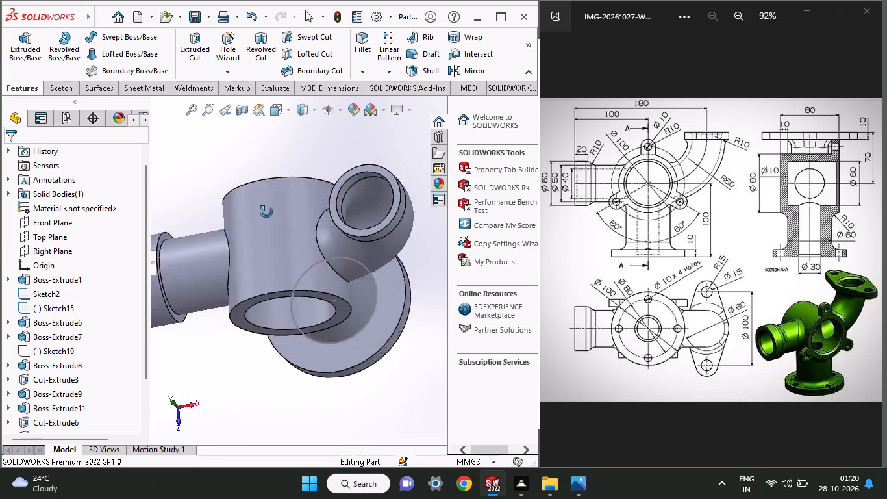
middle_click_drag(266, 212, 310, 128)
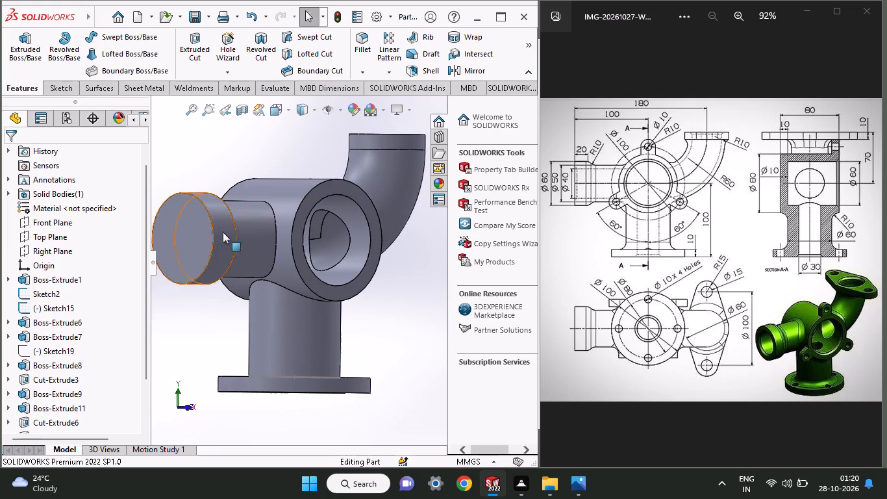
left_click(196, 247)
left_click(256, 211)
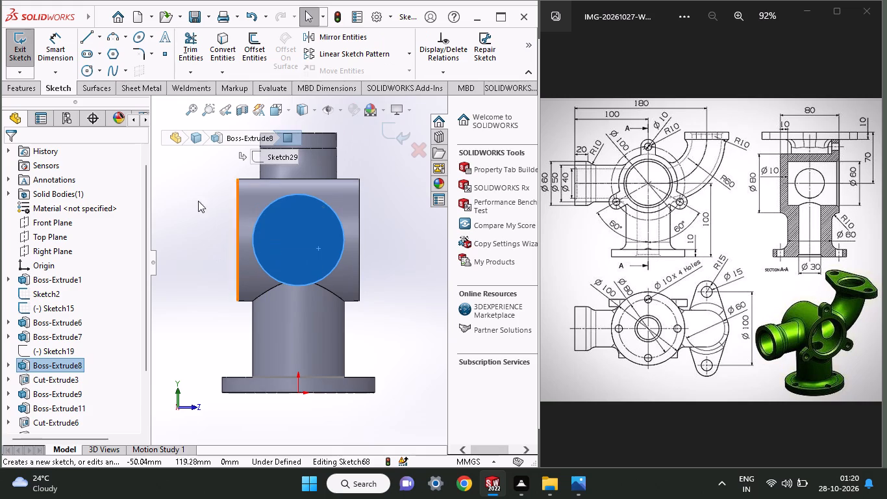
left_click(87, 70)
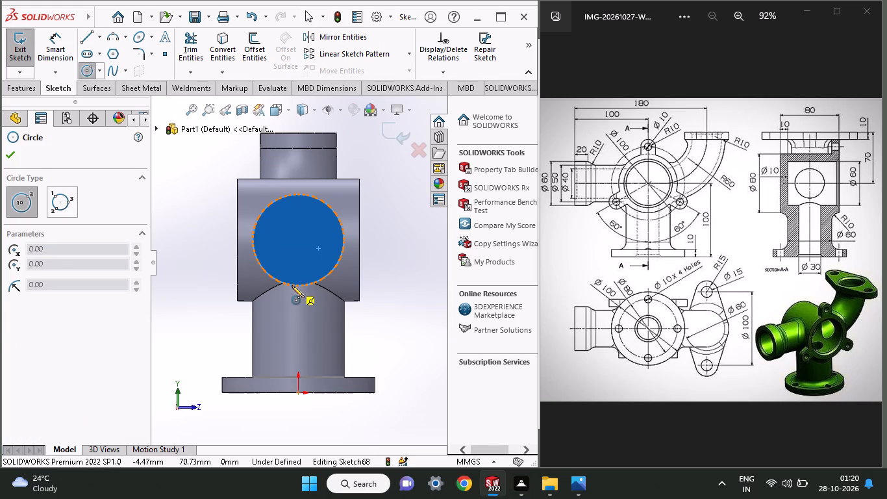
left_click(298, 241)
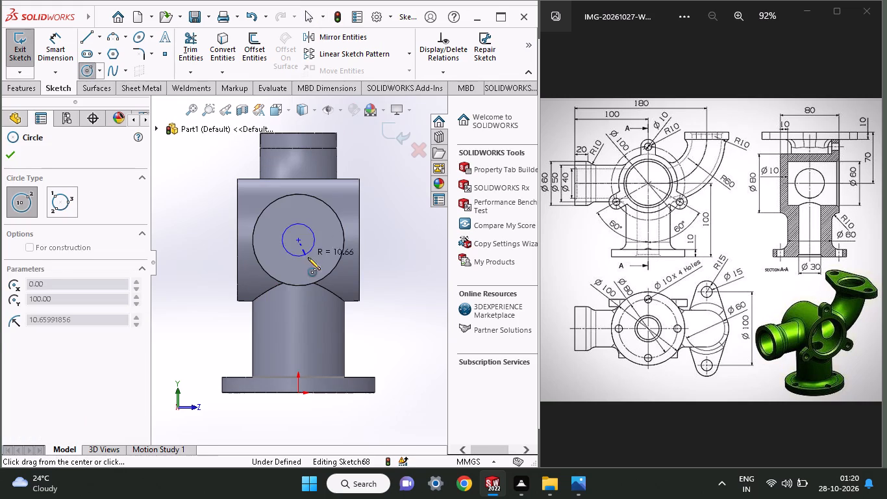
left_click(309, 262)
left_click(53, 45)
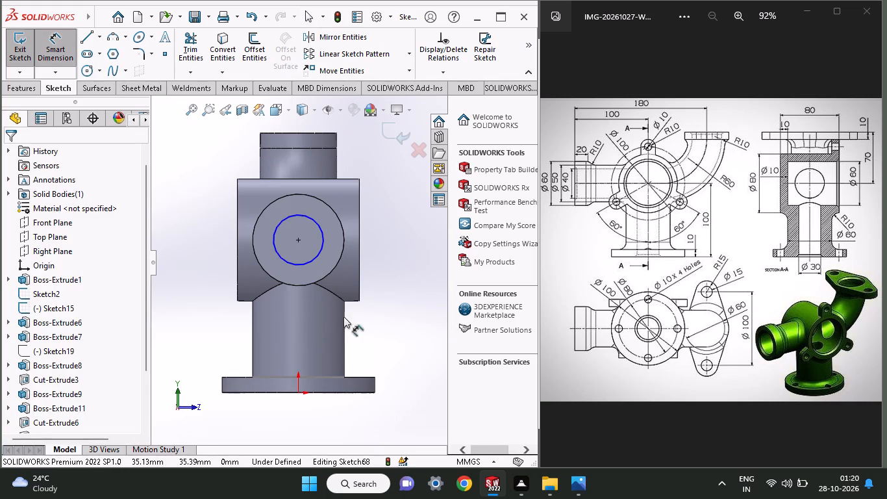
left_click(320, 251)
left_click(374, 261)
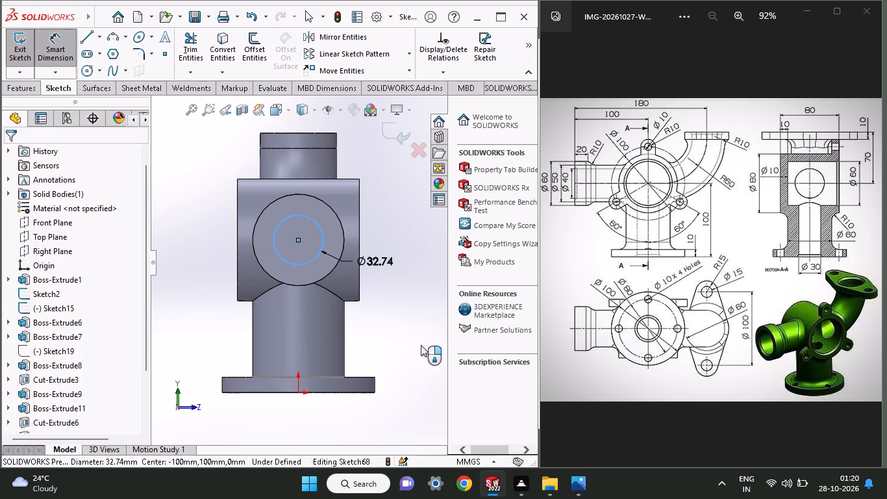
type("40")
key("Return")
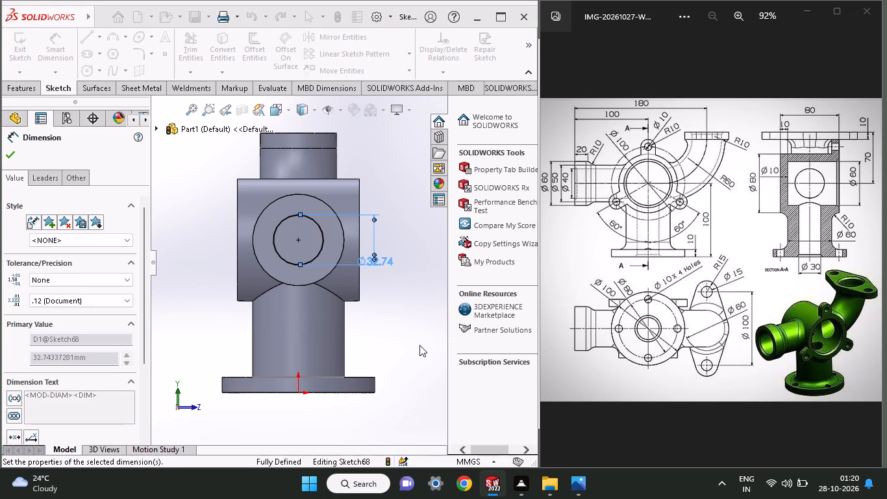
Cut-extrude the 40 mm circle blind 107 mm through the straight side pipe into the main body's bore.
left_click(34, 91)
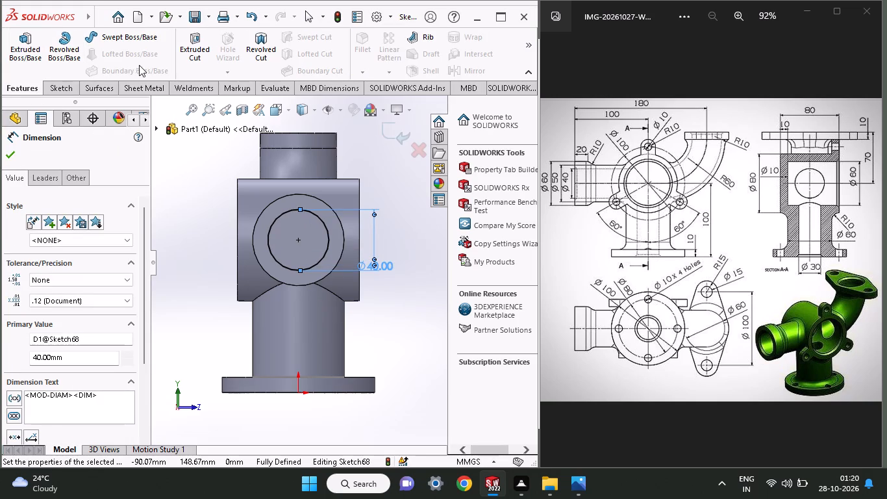
left_click(183, 55)
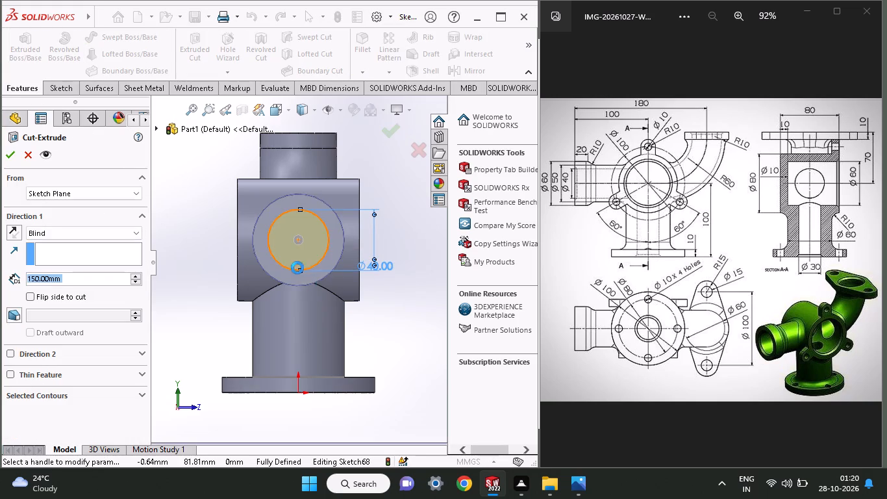
middle_click_drag(297, 268, 242, 284)
left_click_drag(373, 228, 348, 240)
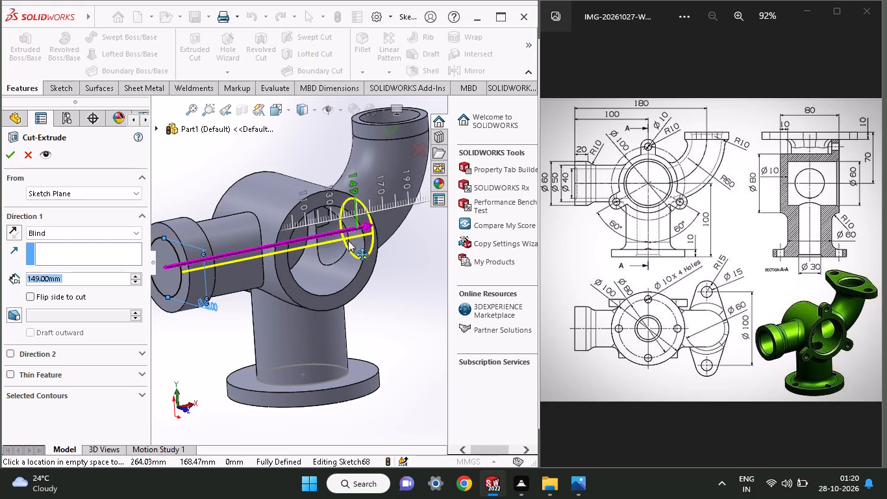
left_click_drag(348, 240, 305, 258)
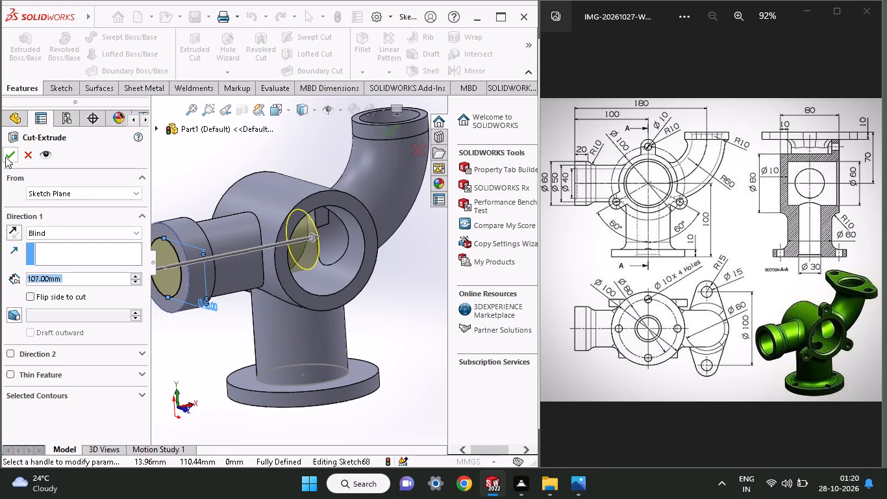
left_click(5, 157)
Start a sketch on the elbow's end face and draw a centred circle matching the outer edge, 25 mm radius.
middle_click_drag(392, 357, 336, 361)
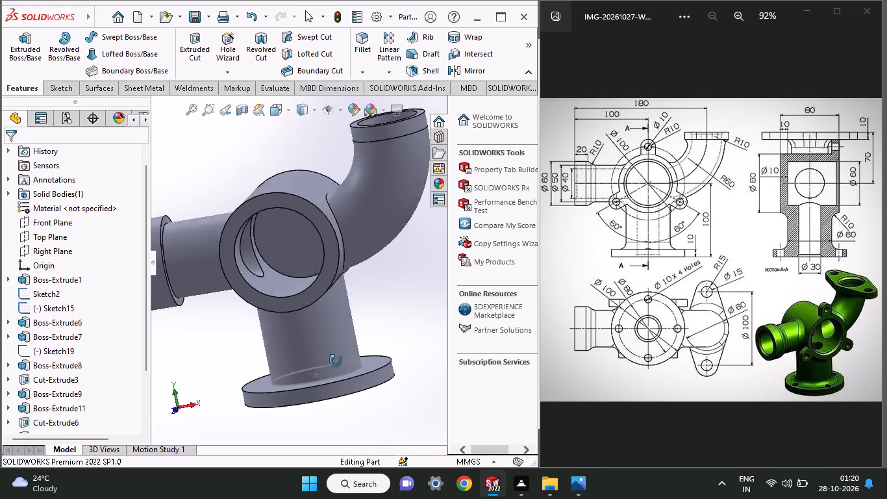
middle_click_drag(336, 361, 357, 359)
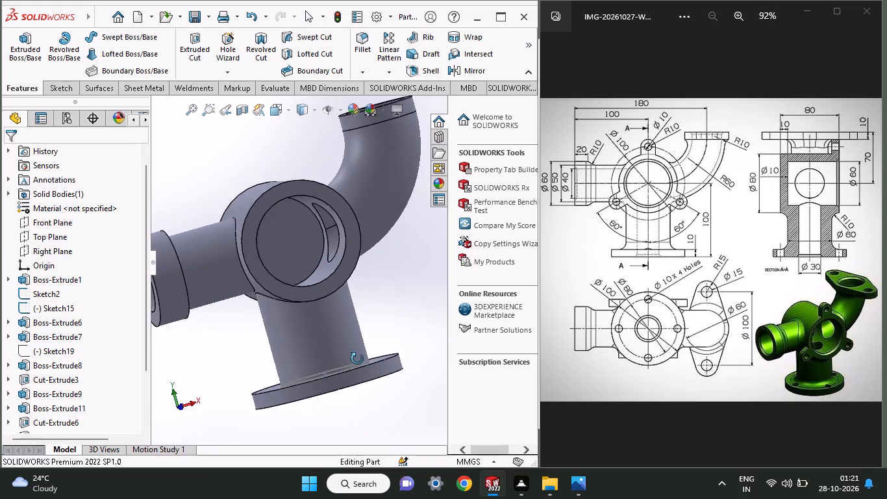
middle_click_drag(357, 359, 340, 442)
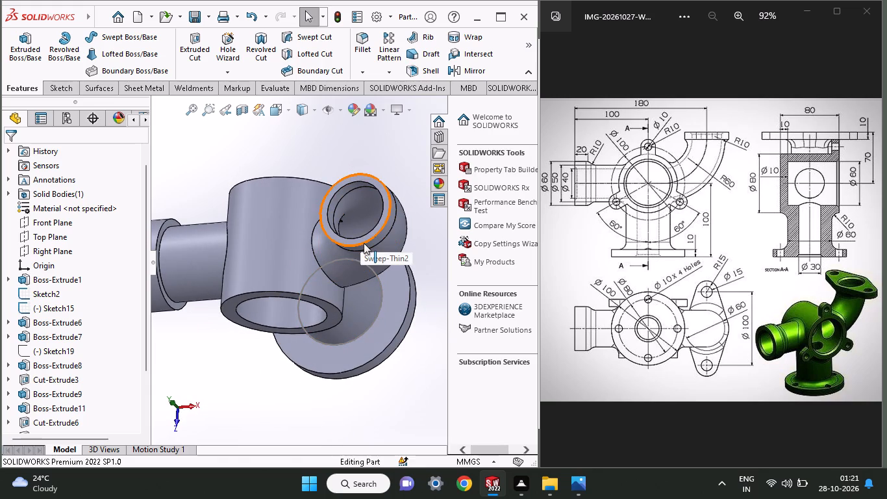
left_click(364, 237)
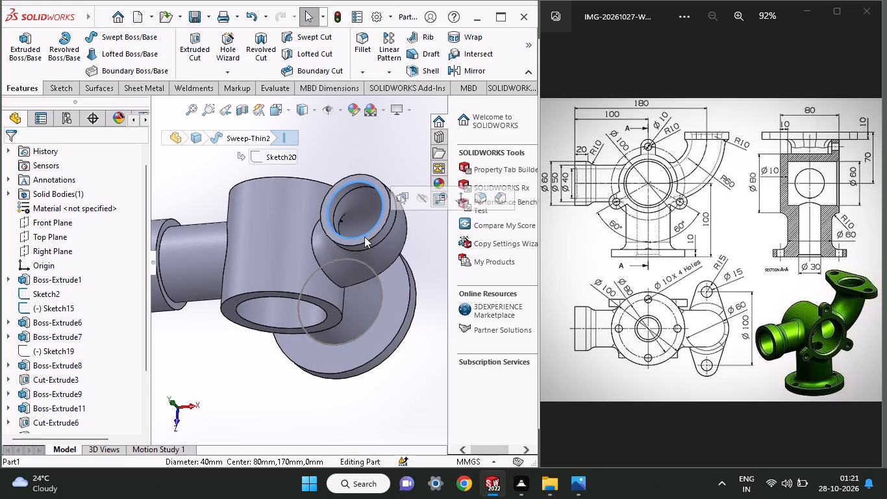
left_click(429, 253)
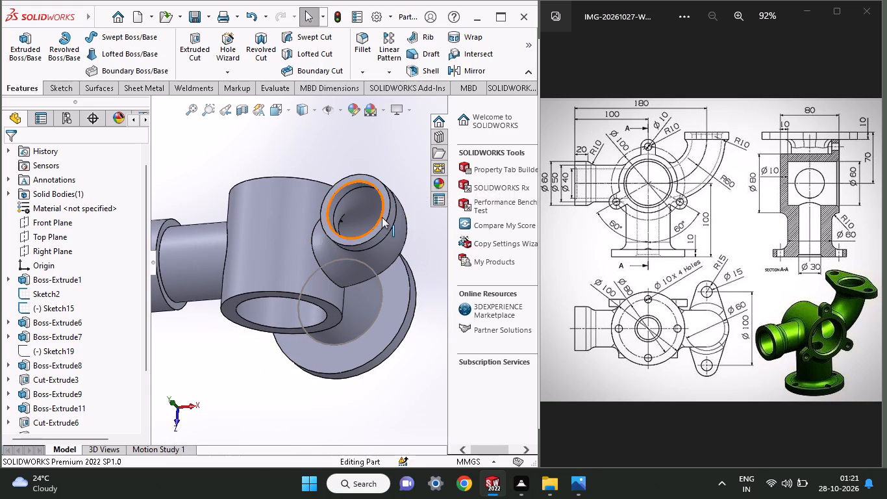
left_click(380, 225)
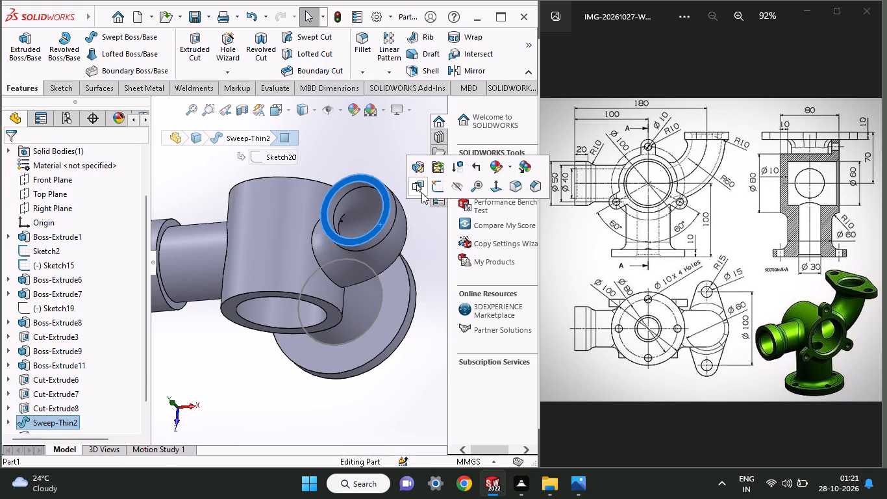
left_click(428, 189)
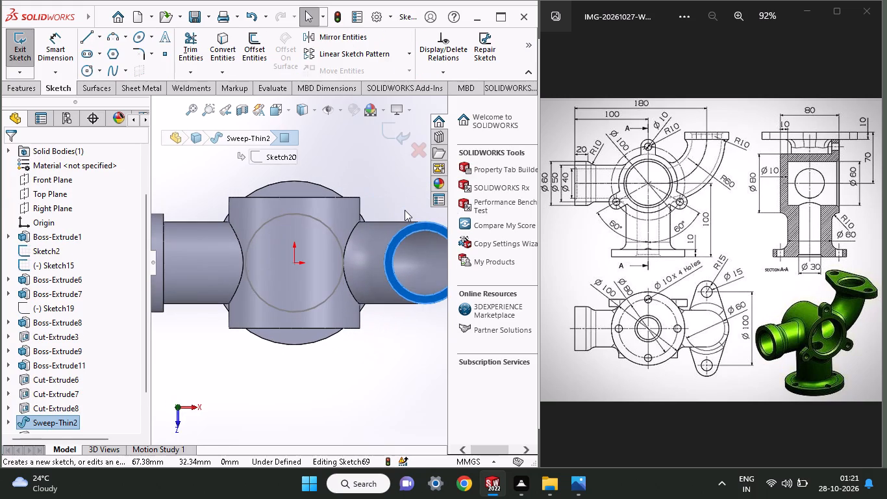
scroll(405, 210, "up", 5, "ctrl")
scroll(368, 227, "down", 6, "ctrl")
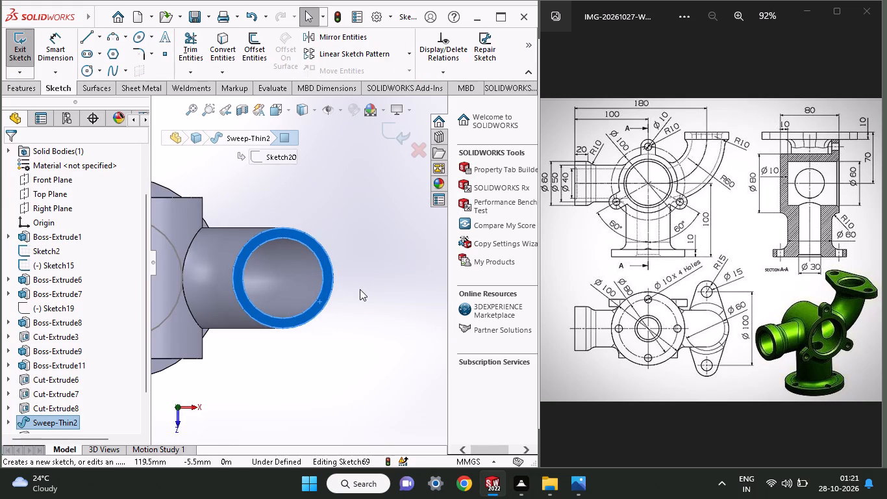
left_click(88, 70)
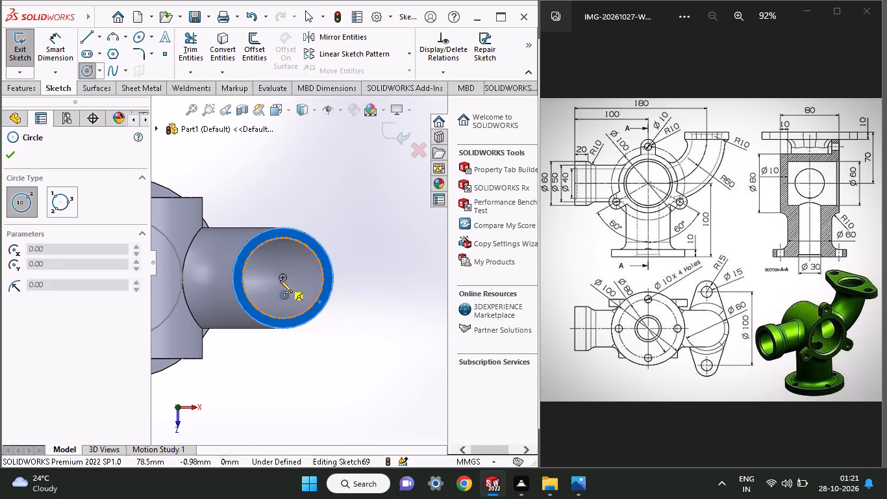
left_click(281, 277)
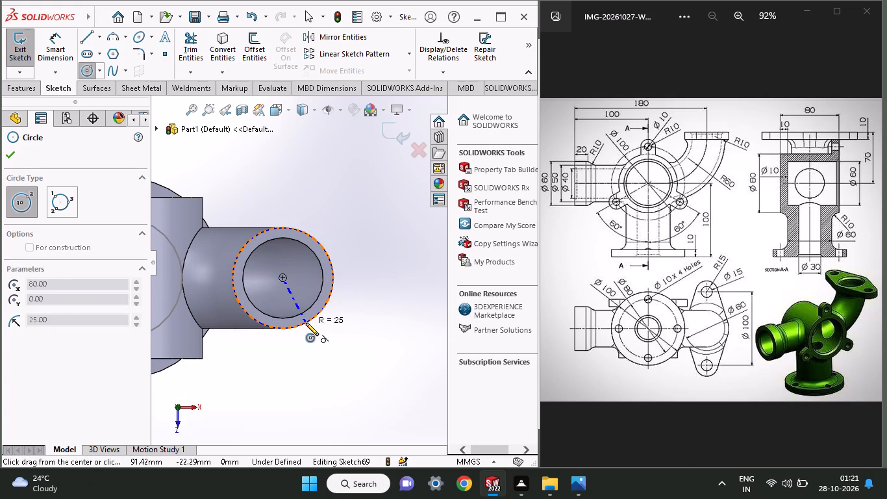
left_click(280, 278)
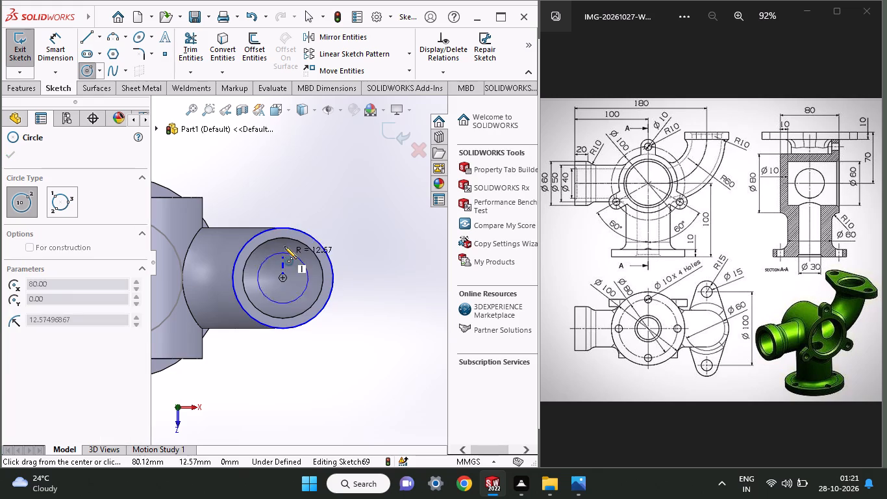
right_click(284, 259)
left_click(289, 262)
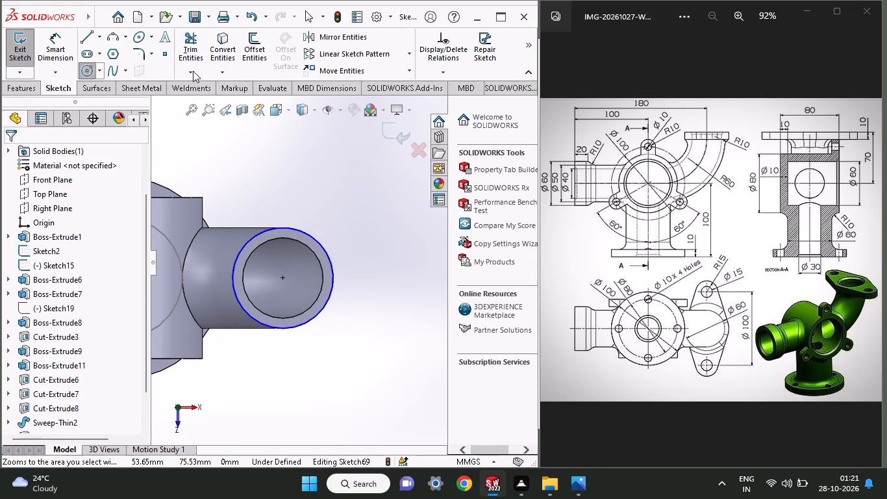
Draw circles about 26 mm diameter above and about 22 mm diameter below the elbow end, centred about 57 and 55 mm from its centre.
left_click(88, 67)
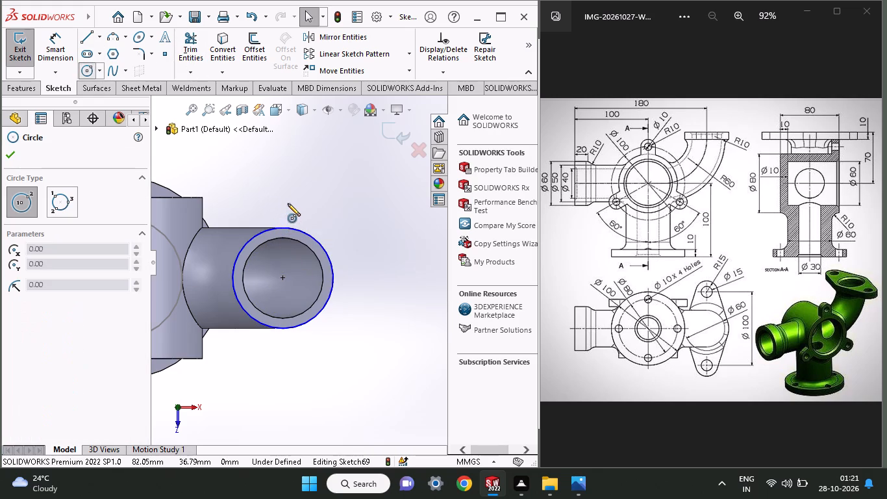
left_click(286, 162)
left_click(297, 185)
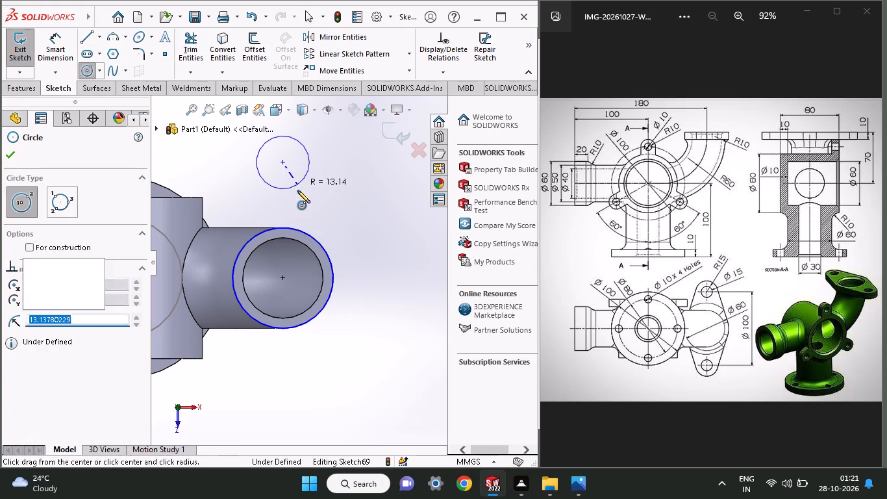
left_click(286, 388)
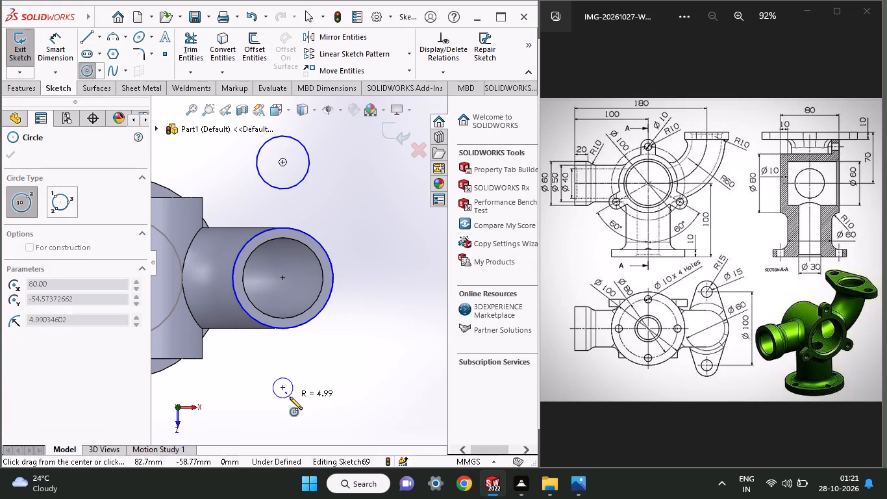
left_click(294, 407)
Dimension each outlying circle's centre 50 mm from the elbow end's centre, one below and one above.
left_click(60, 45)
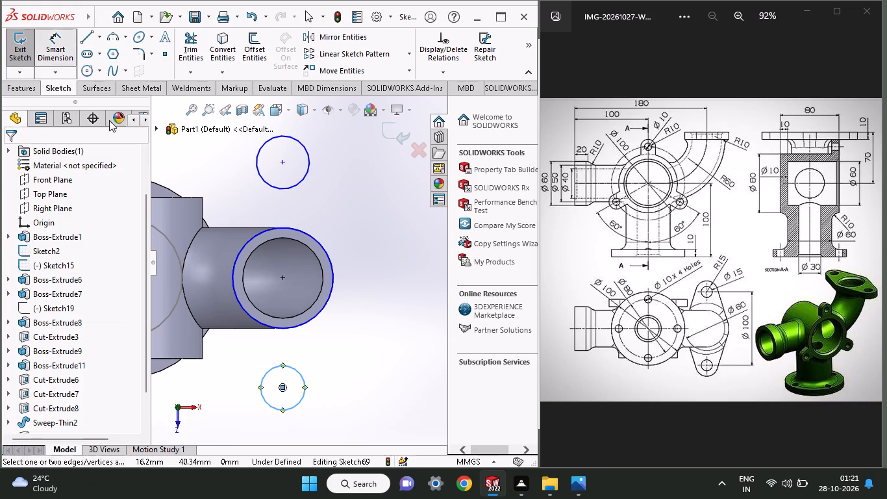
left_click(282, 390)
left_click(283, 278)
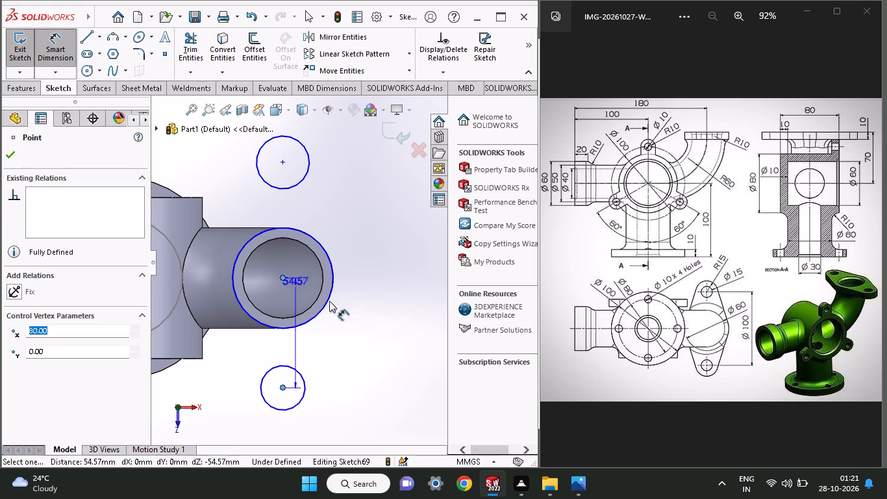
left_click(364, 326)
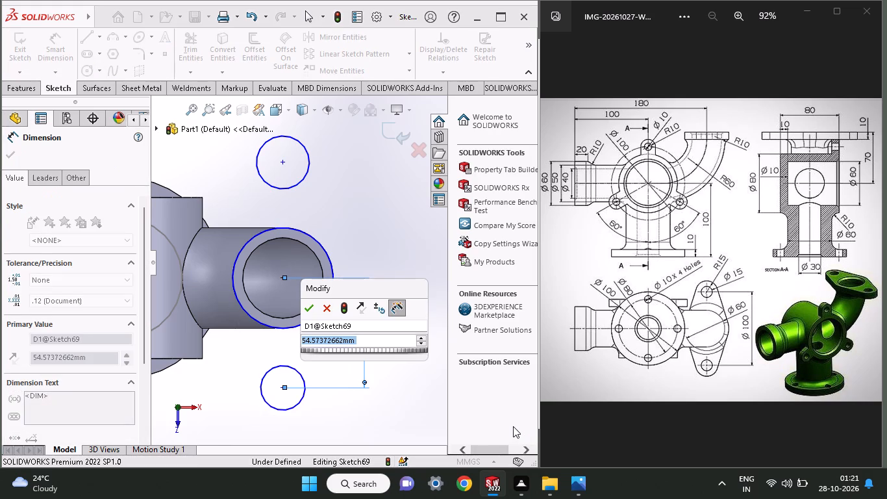
type("50")
key("Return")
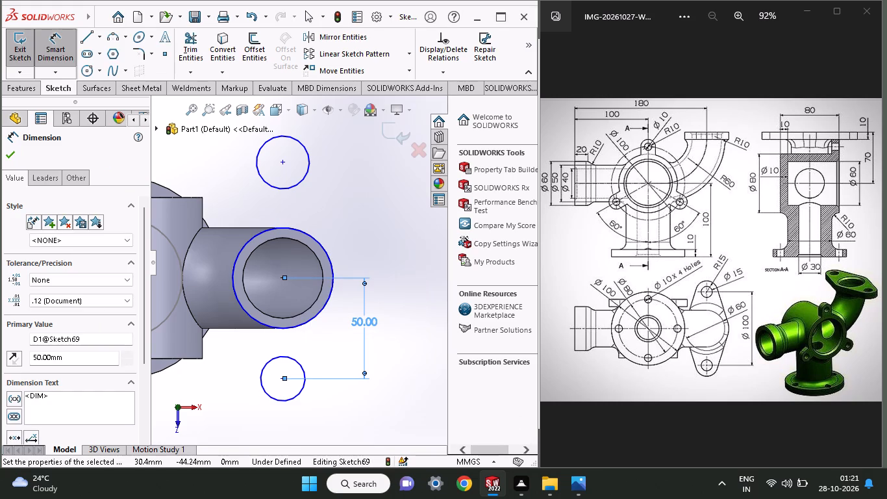
left_click(284, 163)
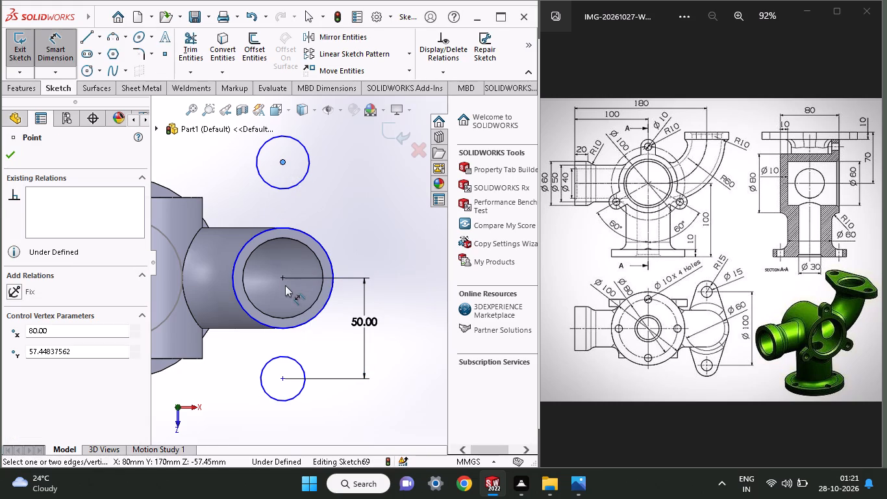
left_click(282, 277)
left_click(358, 211)
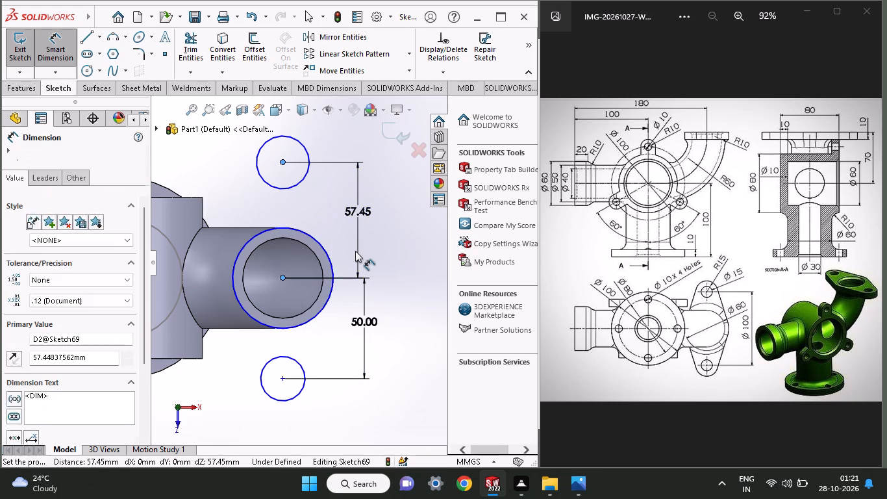
type("50")
key("Return")
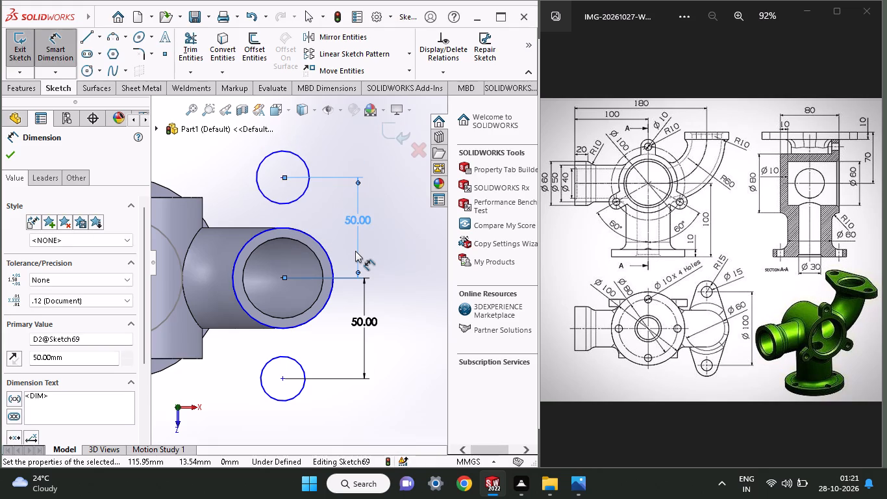
left_click(14, 152)
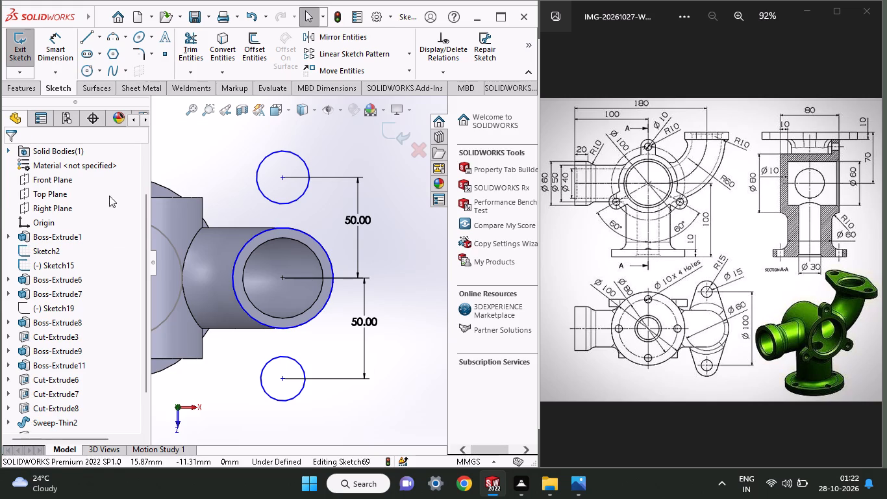
Add a vertical relation between the centres of the lower circle, the elbow end circle and the upper circle.
left_click(281, 378, "shift")
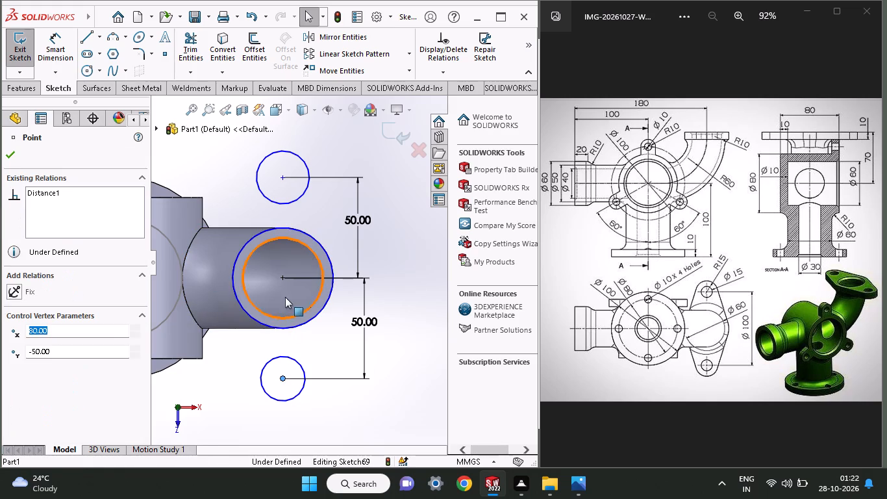
left_click(281, 280, "shift")
left_click(284, 180, "shift")
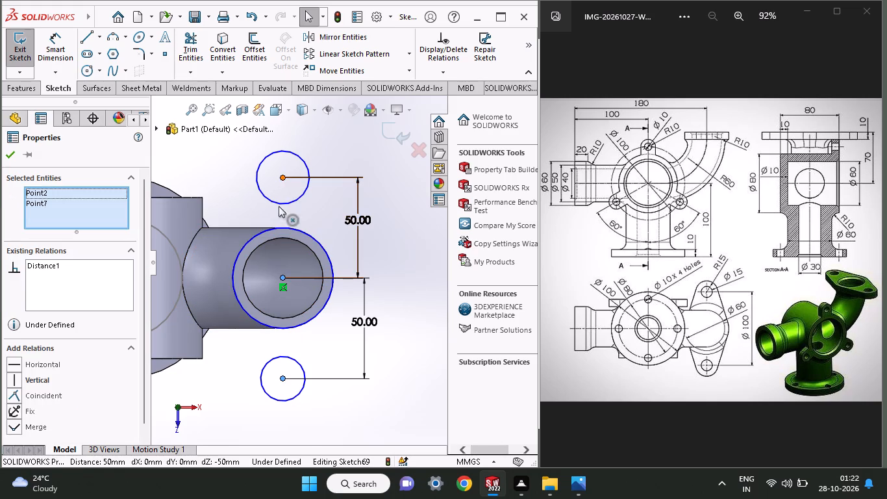
left_click(38, 385)
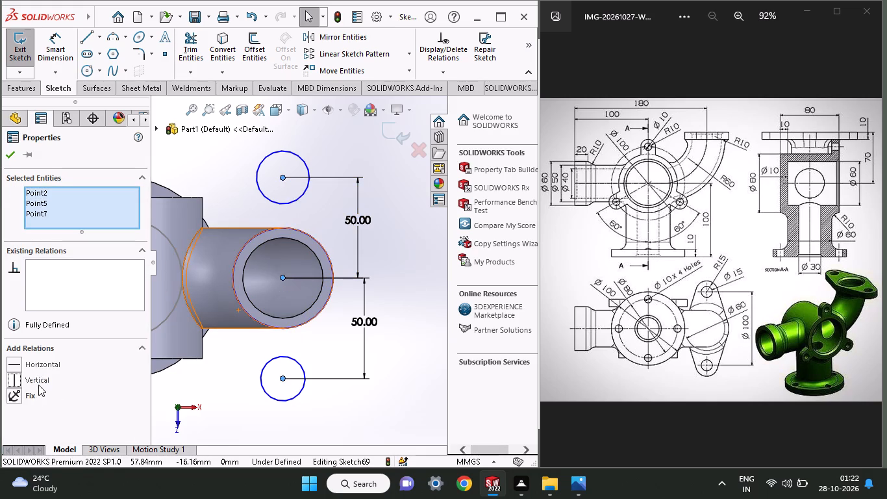
left_click(36, 378)
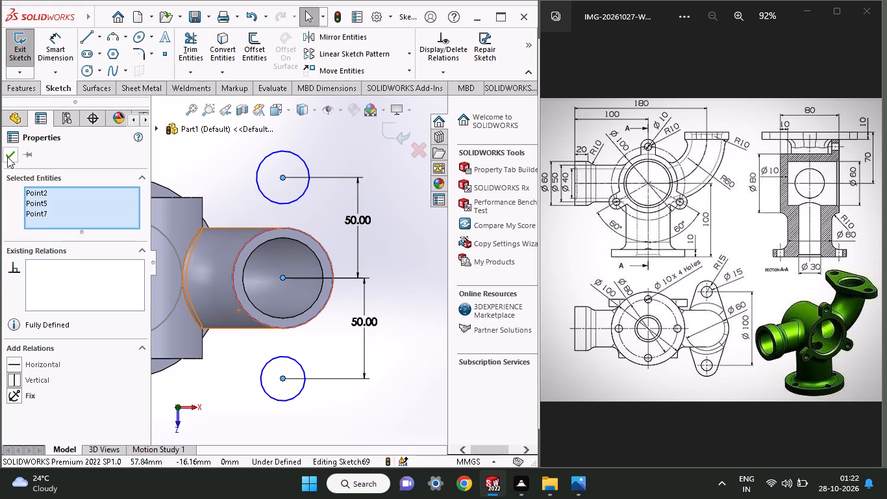
left_click(7, 155)
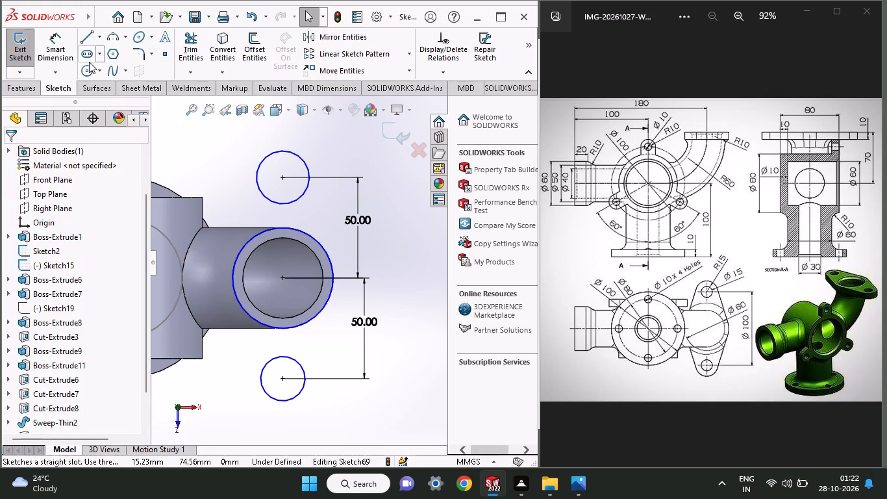
Dimension the upper and lower outlying circles to 30 mm diameter each.
left_click(58, 57)
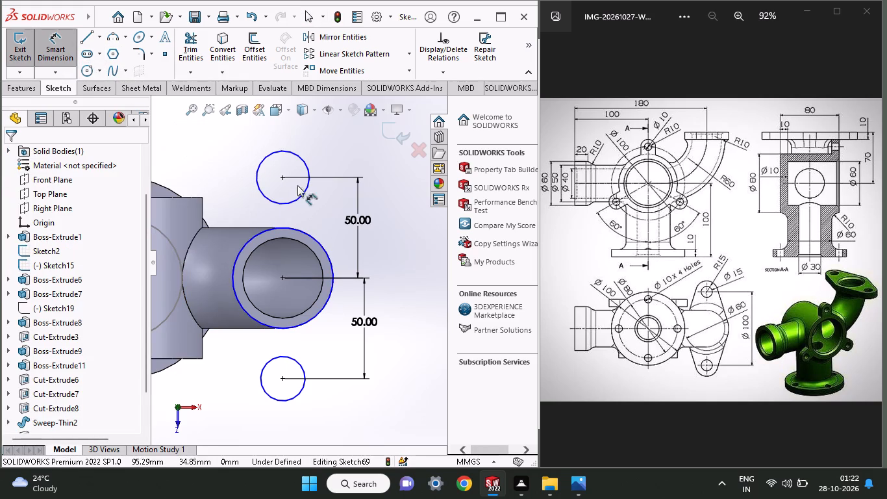
left_click(308, 191)
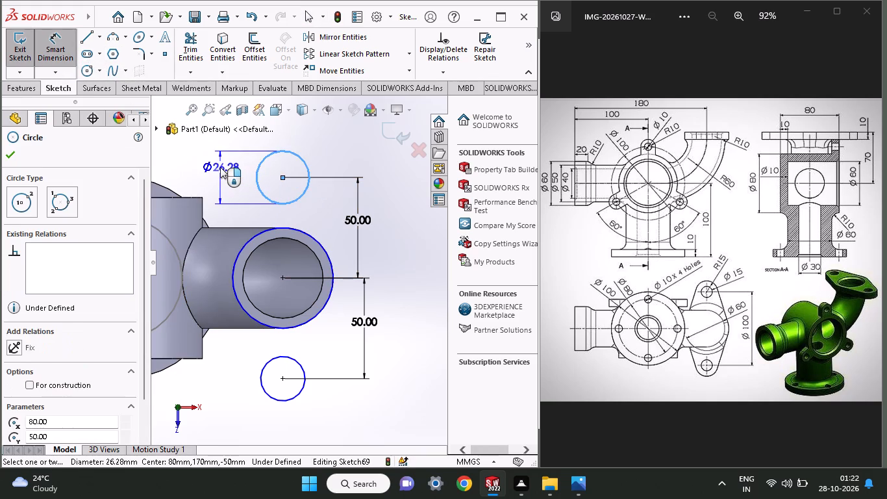
left_click(220, 167)
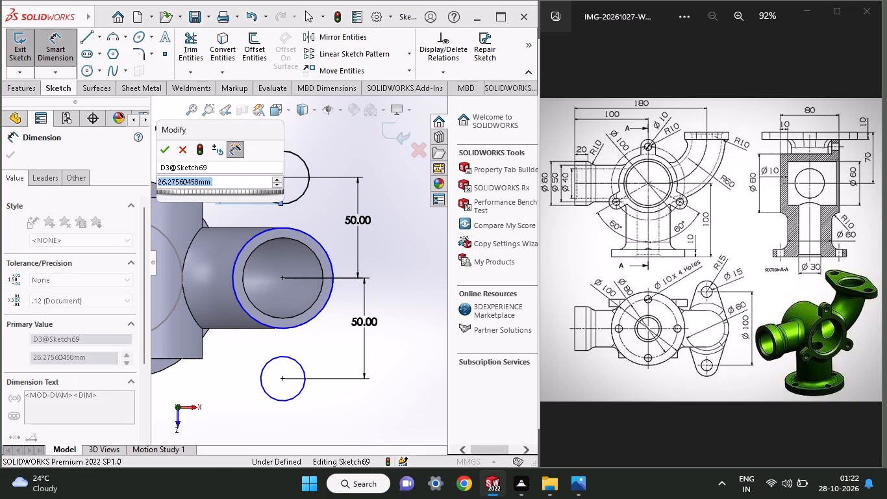
type("30")
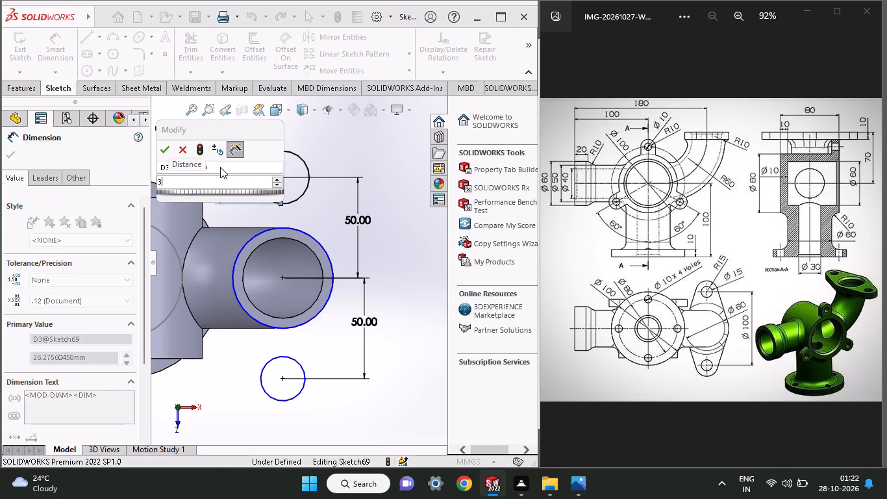
key("Return")
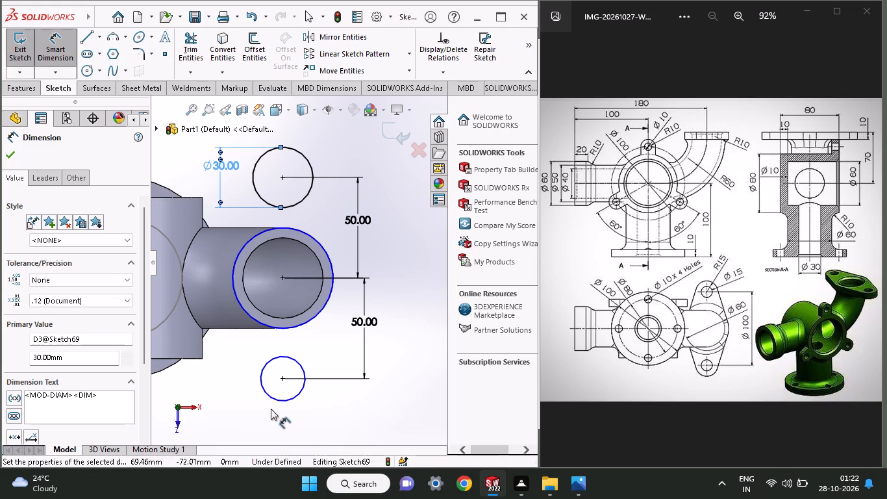
left_click(273, 401)
left_click(259, 405)
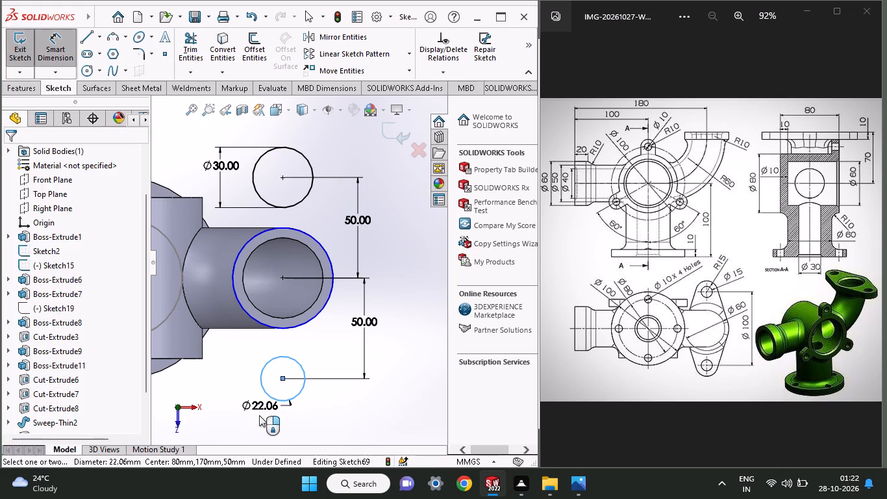
type("30")
key("Return")
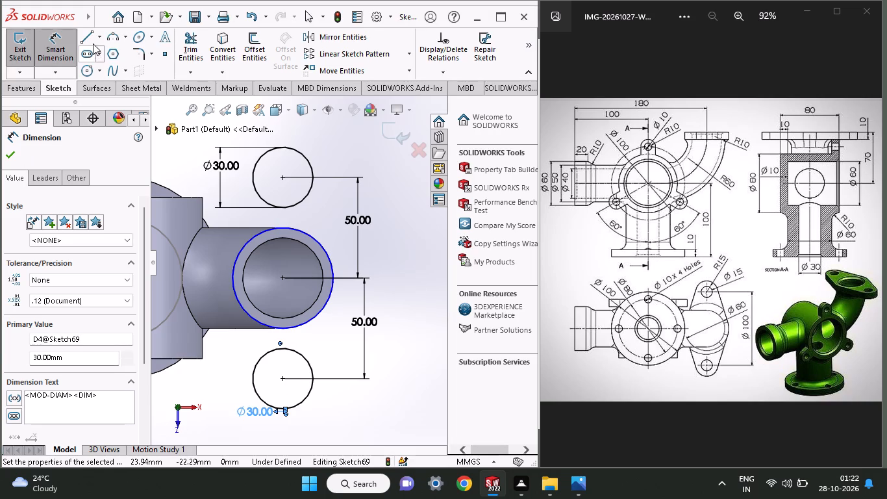
Draw two slanted lines flanking the upper 30 mm circle, running down to either side of the elbow end circle, the left one about 70 mm long.
left_click(92, 42)
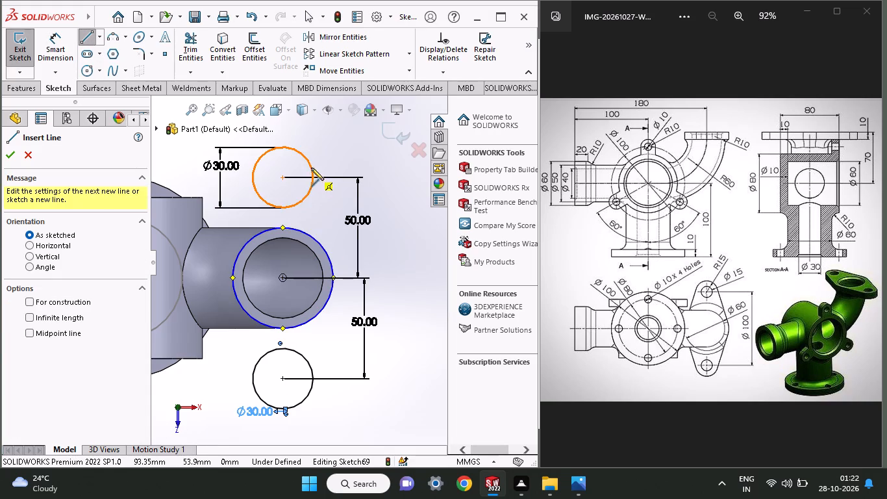
left_click(308, 133)
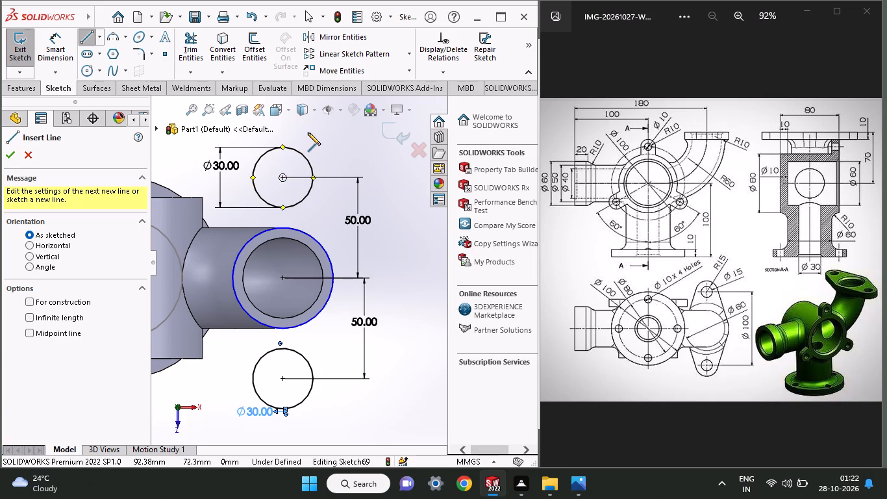
left_click(341, 275)
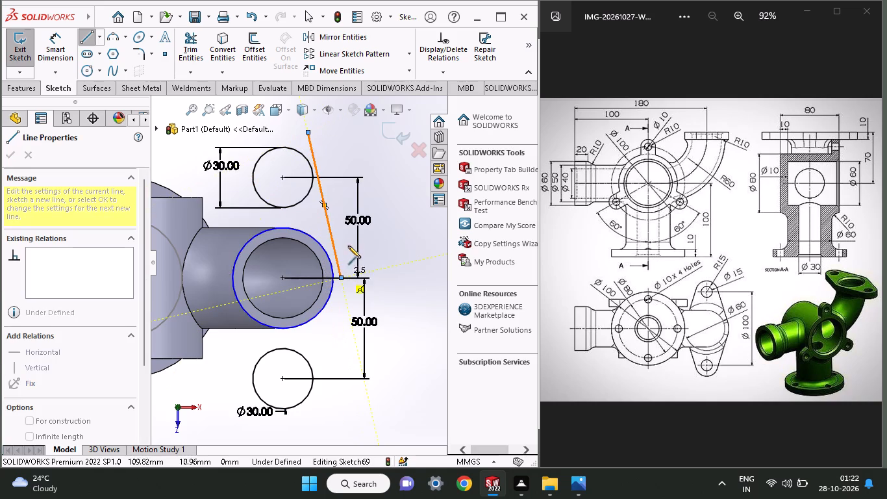
right_click(382, 231)
left_click(391, 238)
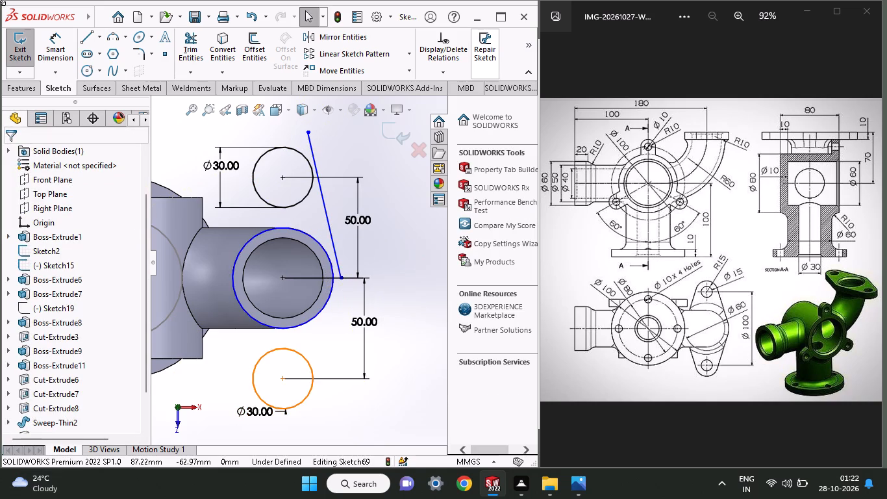
left_click(86, 42)
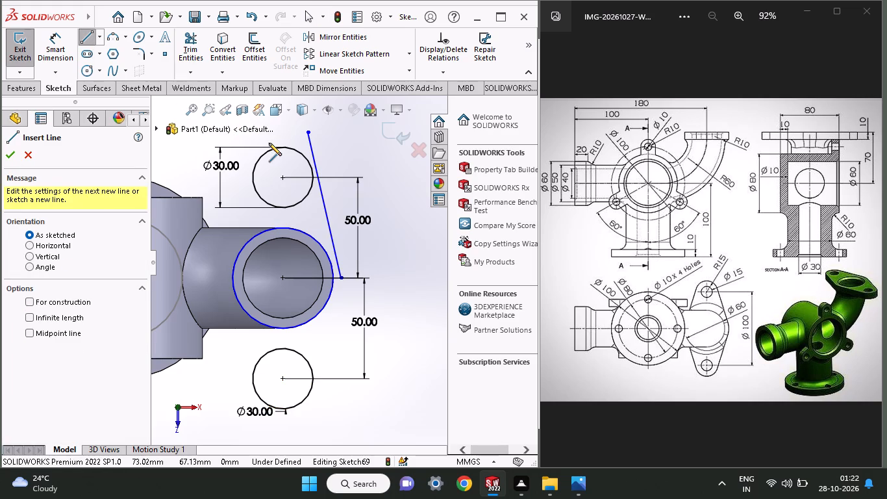
left_click(257, 140)
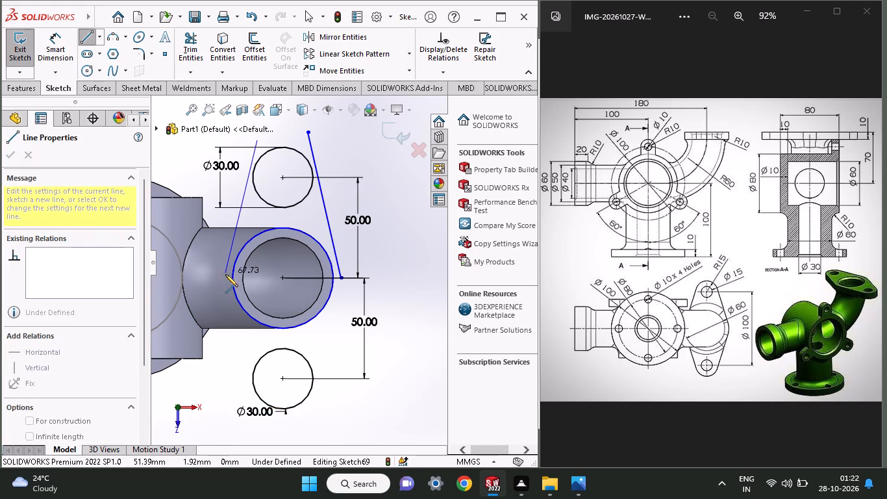
left_click(224, 276)
right_click(179, 175)
left_click(190, 184)
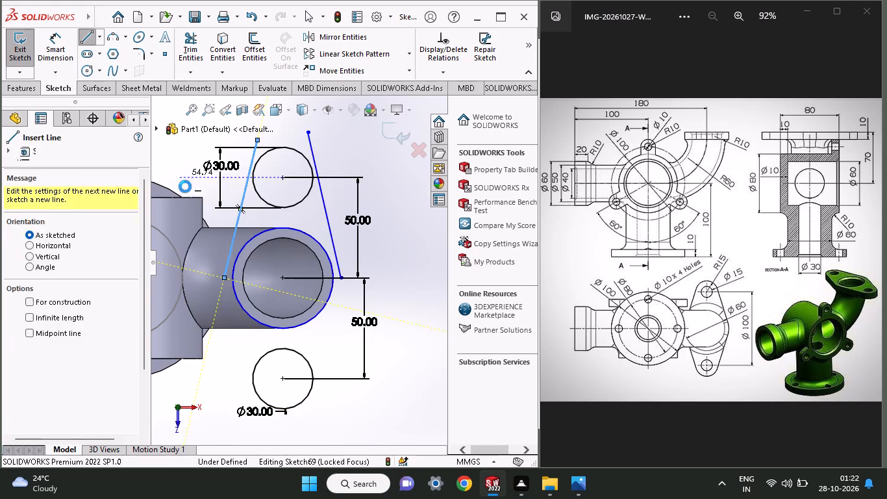
Draw two slanted lines about 73 mm and 74 mm long, from either side of the elbow end circle past the lower 30 mm circle.
left_click(87, 40)
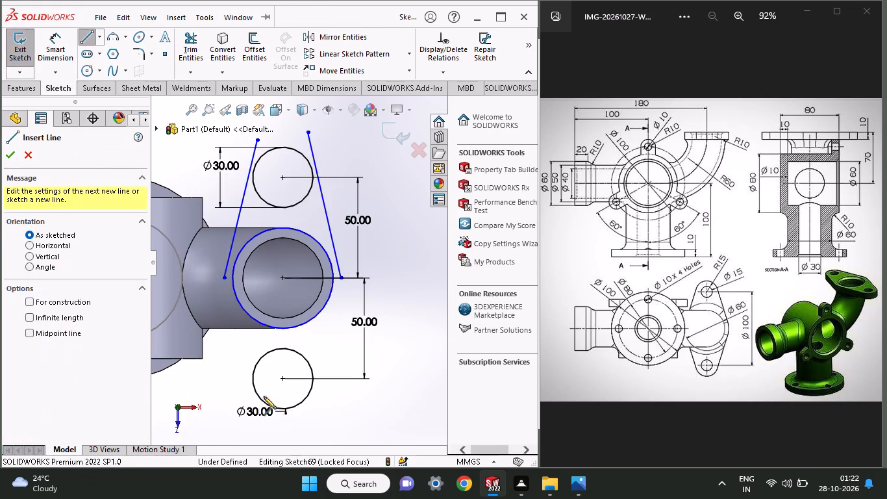
left_click(221, 290)
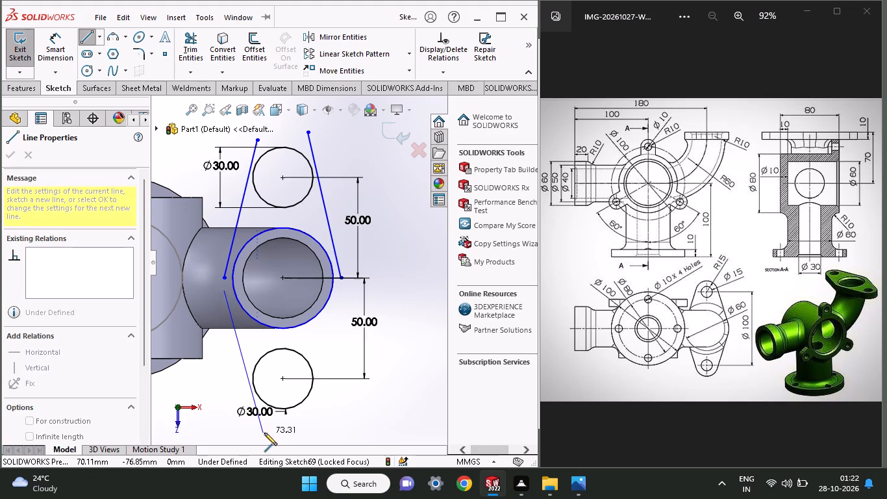
left_click(264, 433)
right_click(286, 428)
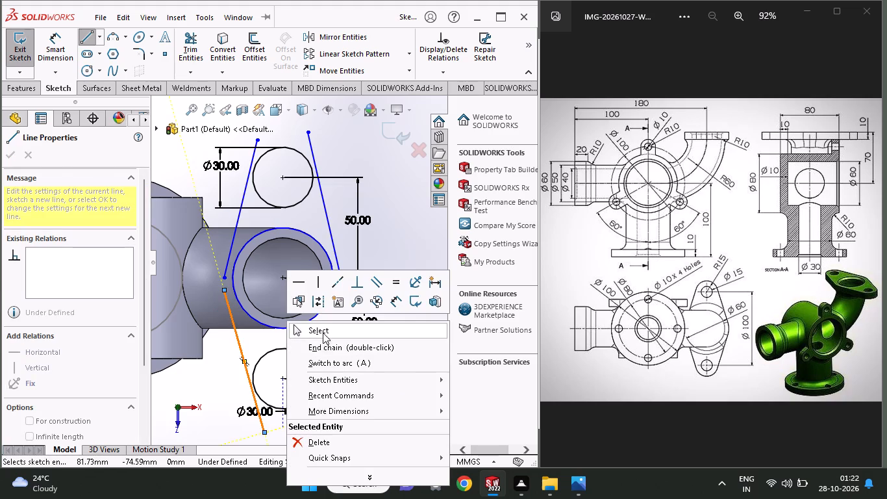
left_click(323, 333)
left_click(86, 38)
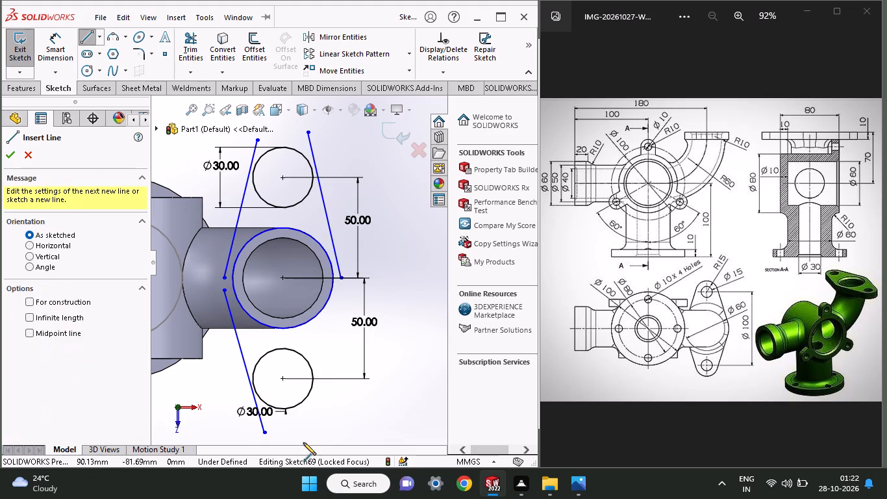
left_click(298, 431)
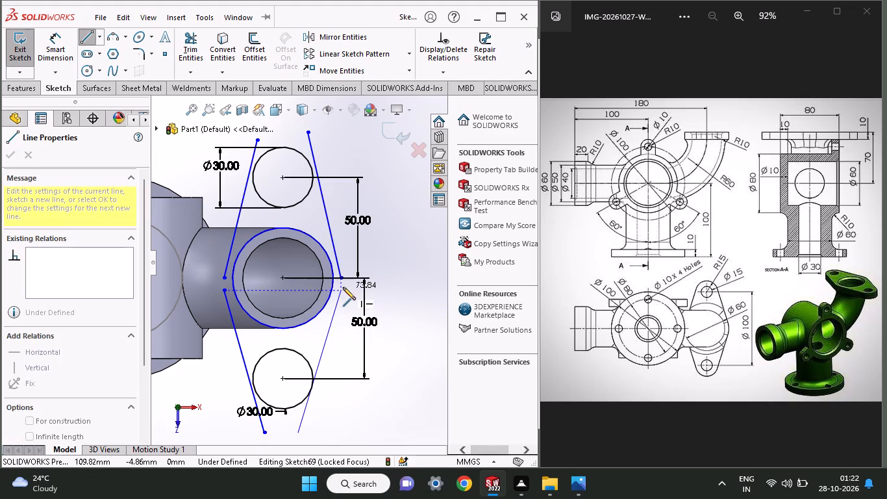
left_click(343, 287)
right_click(386, 258)
left_click(399, 262)
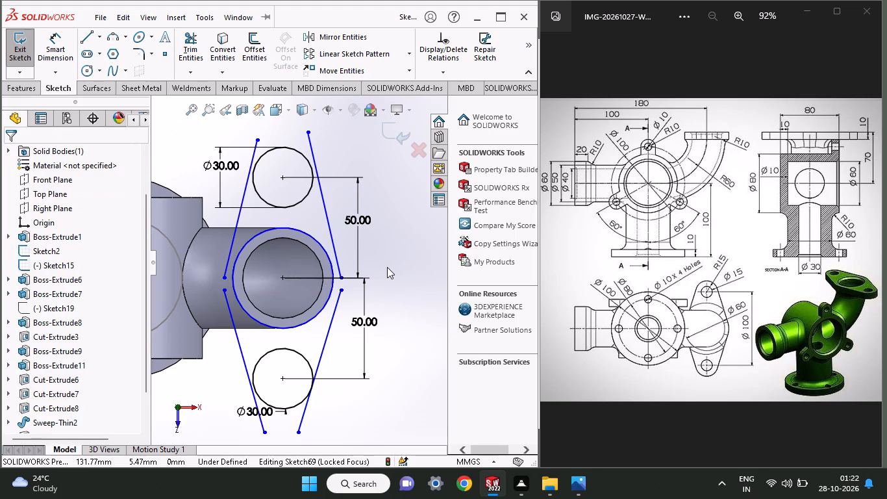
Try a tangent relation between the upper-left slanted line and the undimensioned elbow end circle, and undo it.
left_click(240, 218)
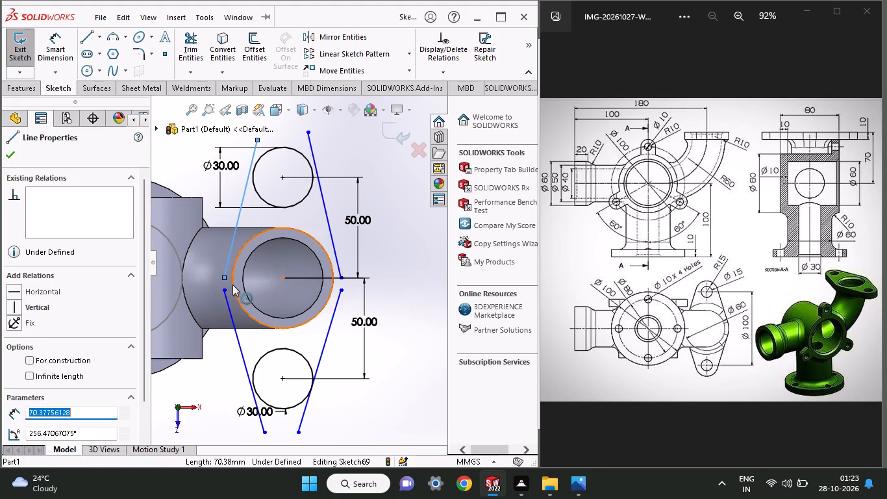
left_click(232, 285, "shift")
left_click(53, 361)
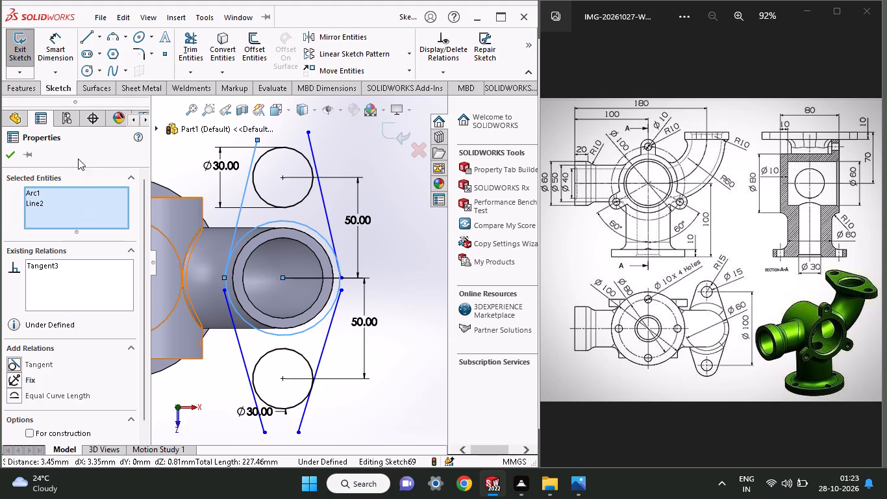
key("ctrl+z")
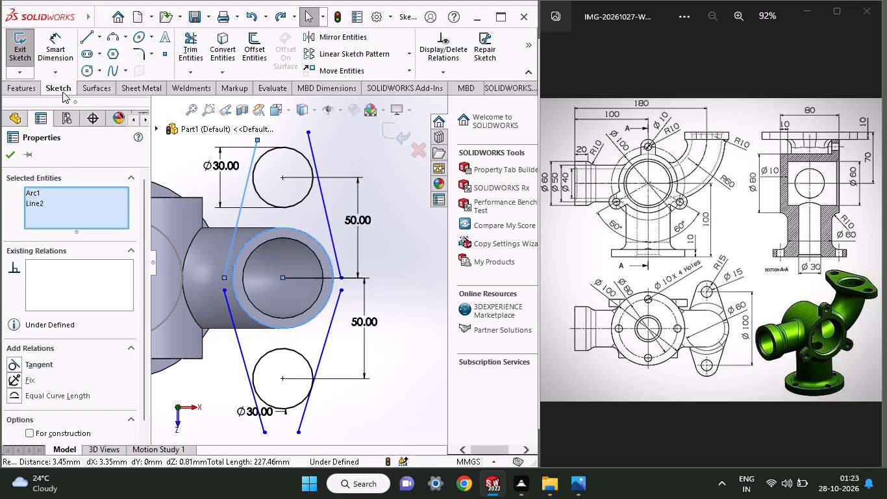
Dimension the elbow end circle to a 50 mm diameter.
left_click(57, 51)
left_click(322, 309)
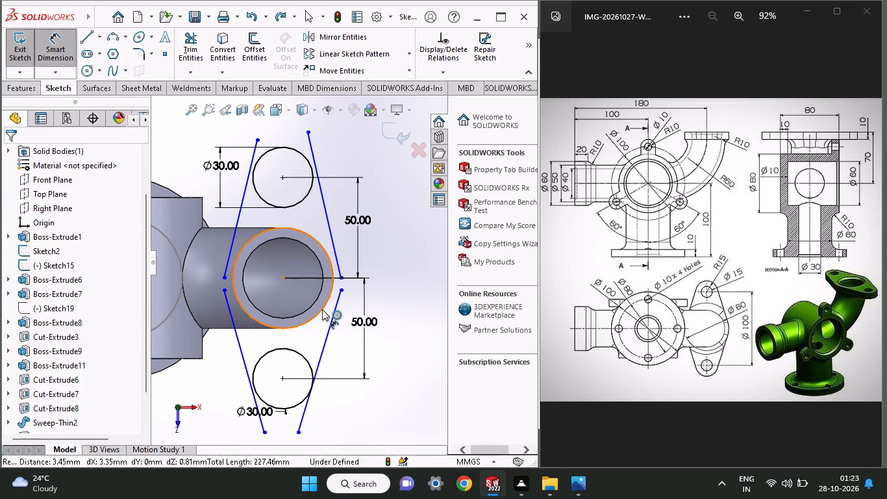
left_click(384, 265)
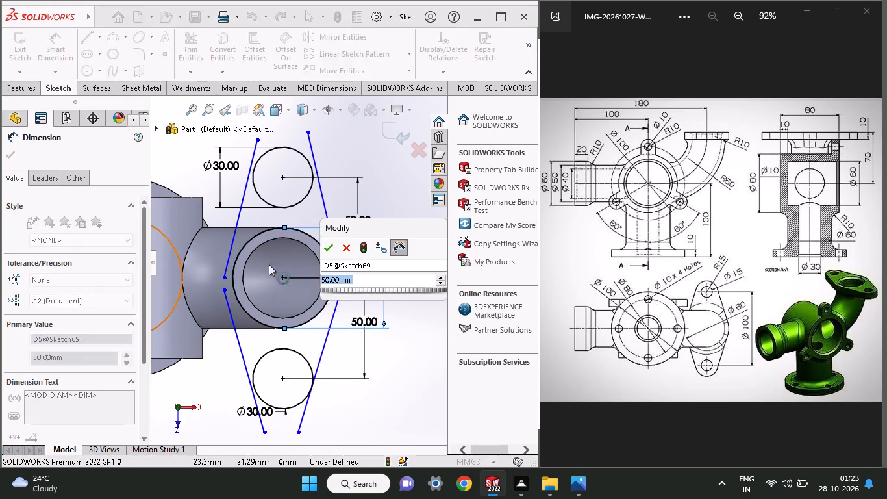
left_click(324, 244)
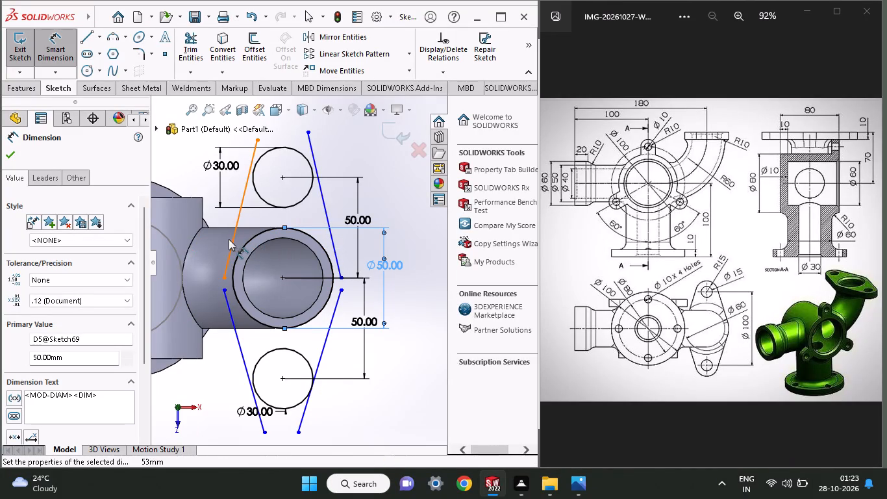
left_click(10, 159)
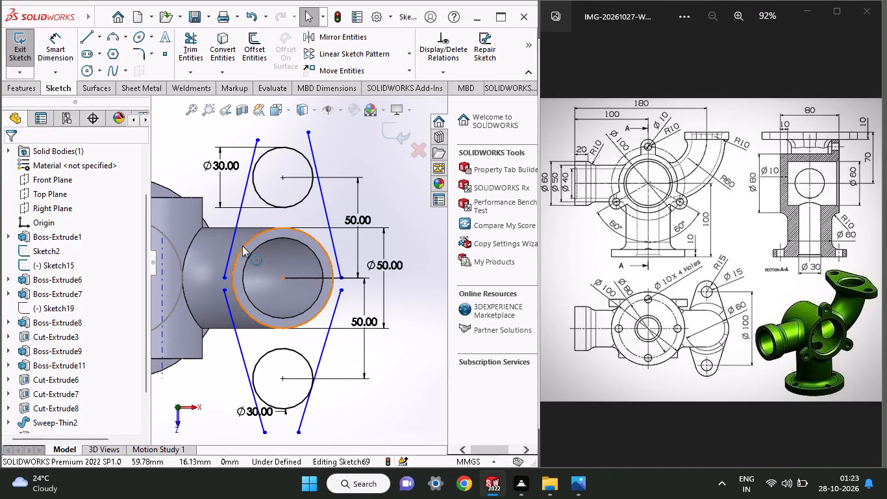
Make the upper-left, lower-left and lower-right slanted lines each tangent to the 50 mm elbow end circle.
left_click(232, 244, "shift")
left_click(236, 254, "shift")
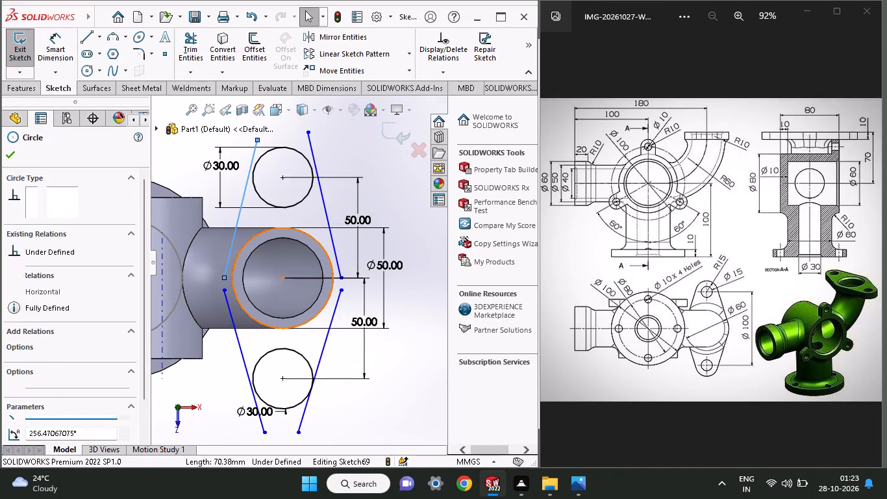
left_click(39, 361)
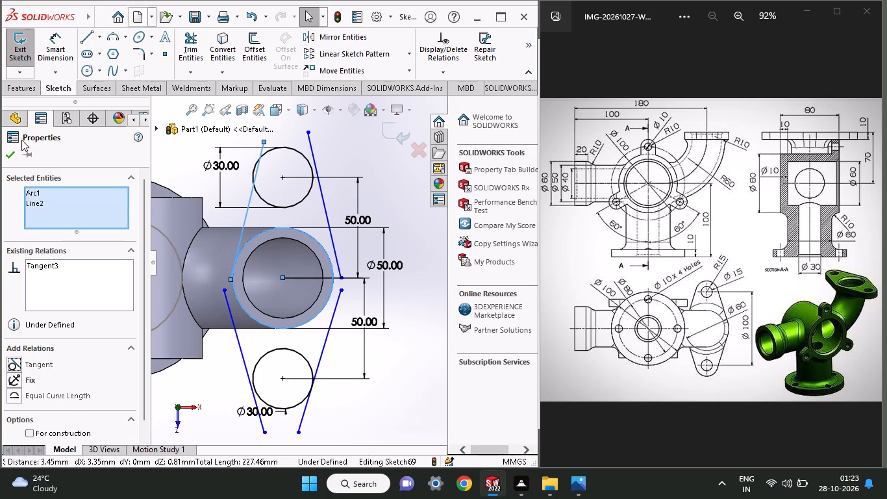
left_click(9, 154)
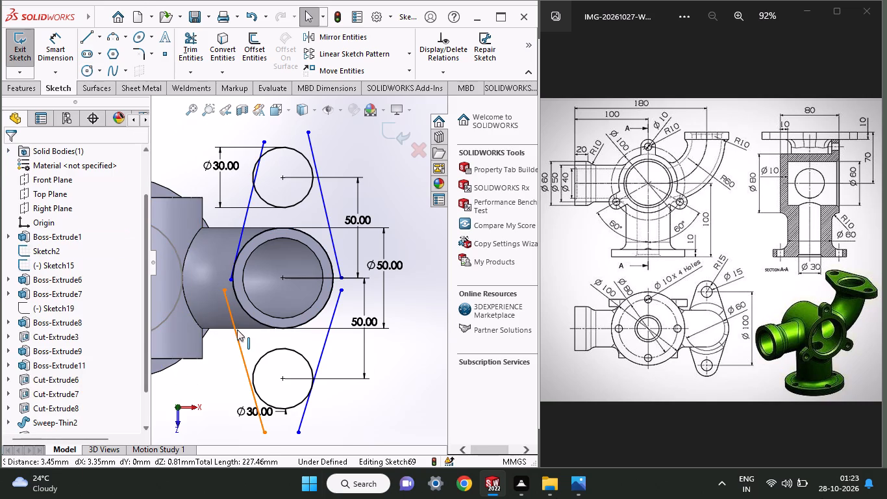
left_click(237, 329, "shift")
left_click(247, 317, "shift")
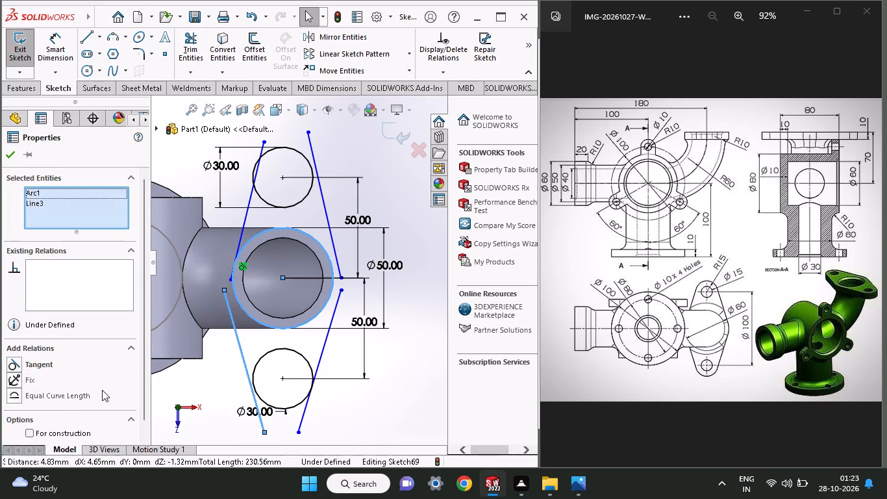
left_click(29, 360)
left_click(16, 158)
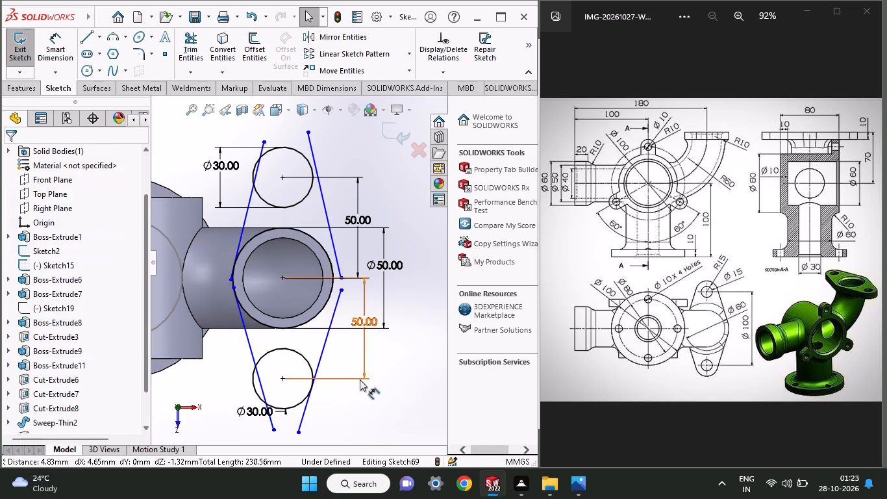
left_click(319, 314, "shift")
left_click(328, 353, "shift")
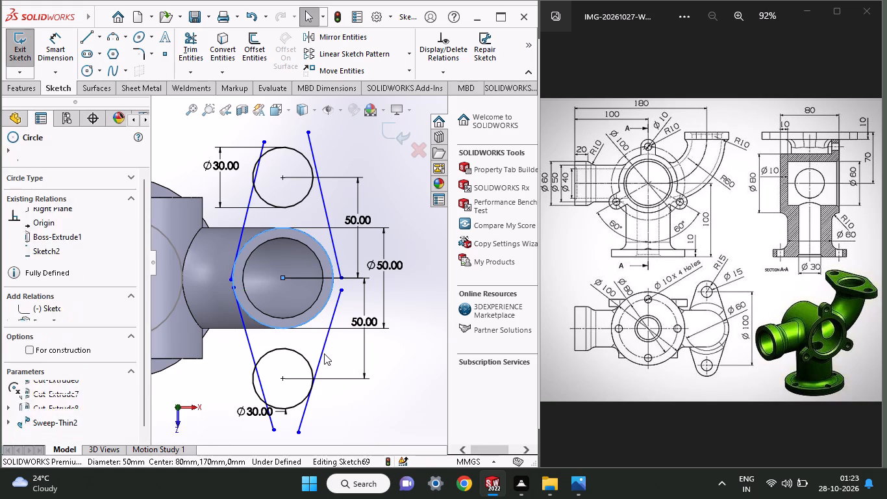
left_click(324, 353, "shift")
left_click(42, 367)
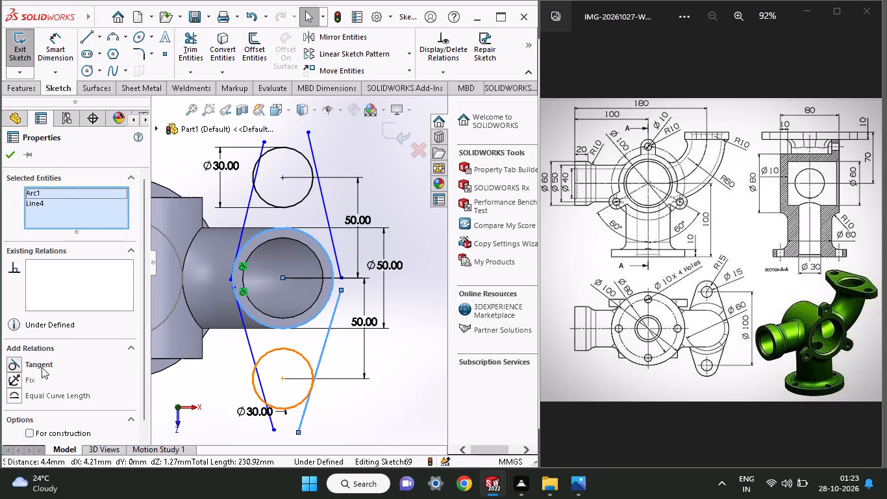
left_click(15, 153)
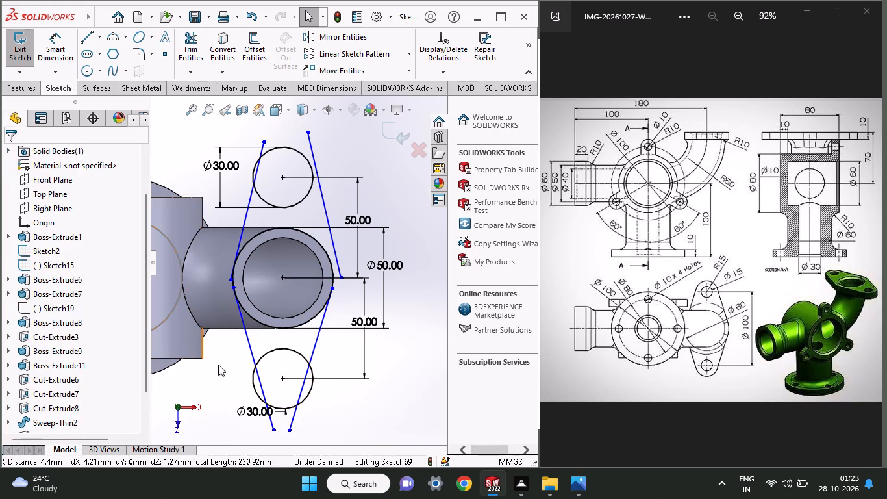
Make the lower-left and lower-right slanted lines tangent to the lower 30 mm circle.
left_click(252, 389, "shift")
left_click(247, 346, "shift")
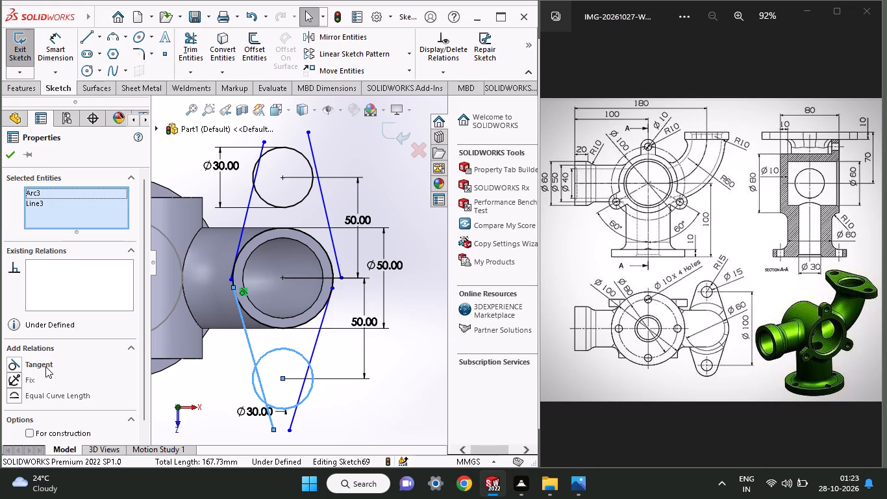
left_click(45, 366)
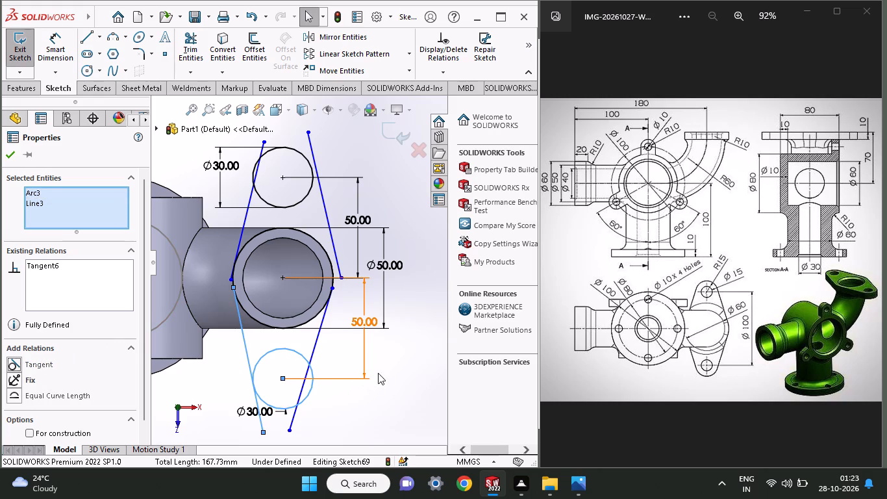
left_click(14, 153)
left_click(318, 337, "shift")
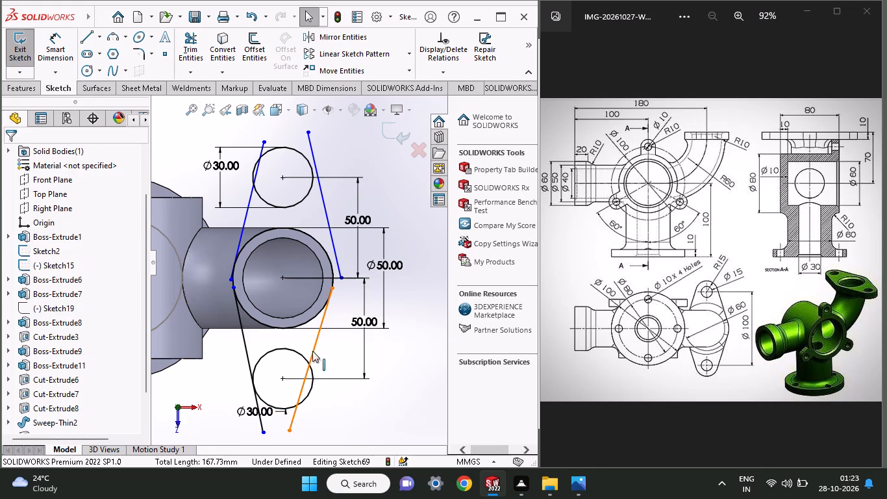
left_click(302, 356, "shift")
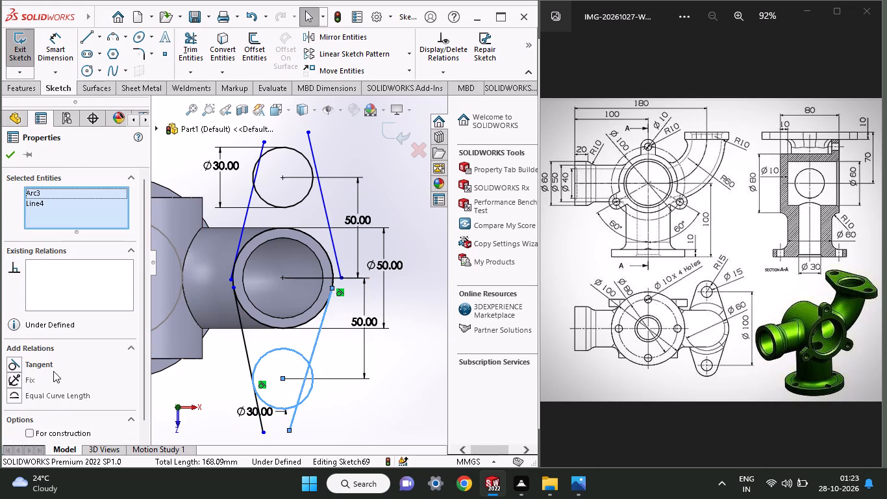
left_click(54, 365)
left_click(5, 160)
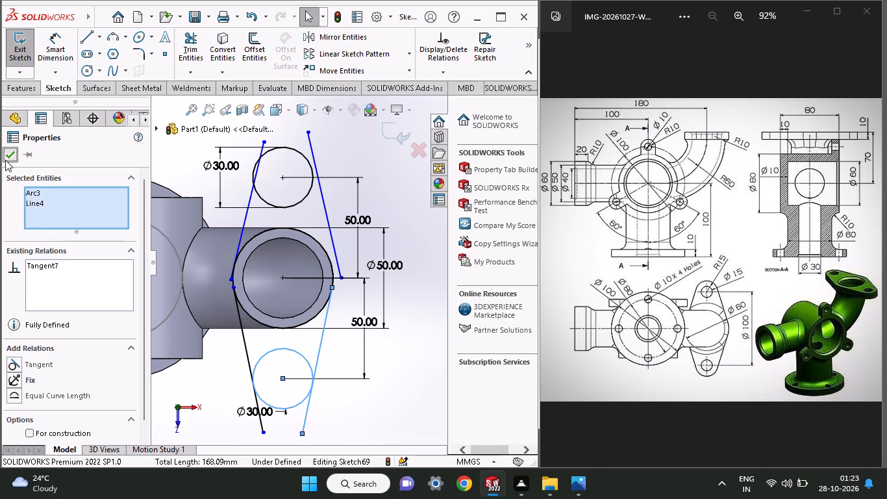
Make the upper-left slanted line tangent to the upper 30 mm circle.
left_click(264, 198)
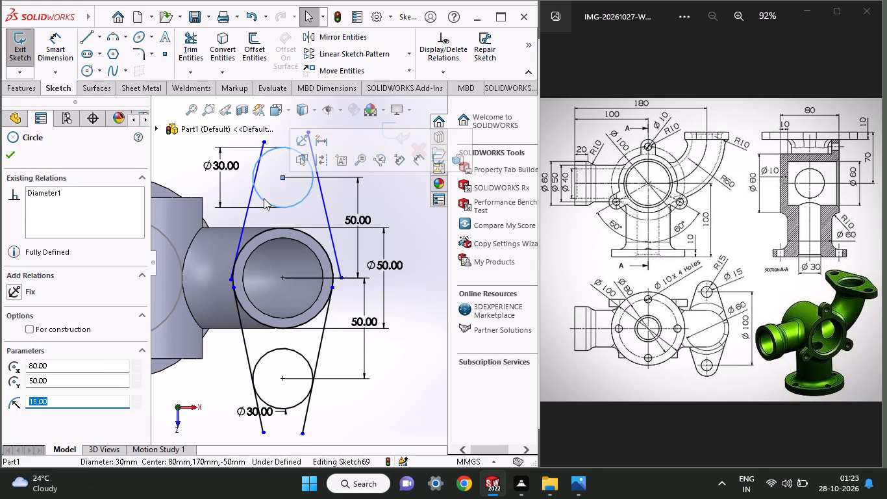
left_click(251, 200, "shift")
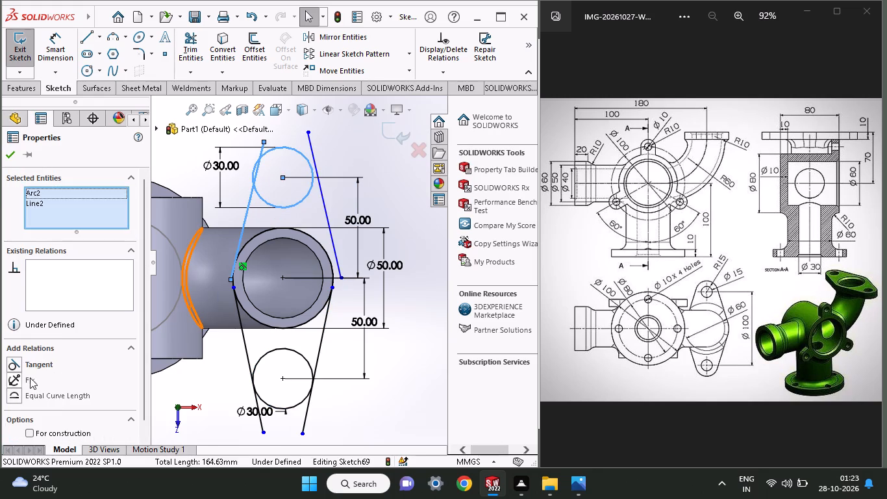
left_click(29, 365)
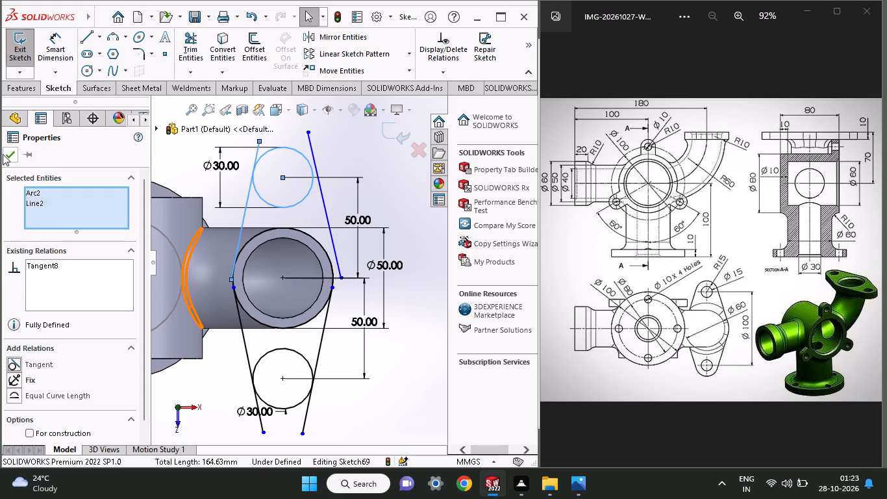
left_click(3, 154)
Make the upper-right slanted line tangent to both the 50 mm elbow end circle and the upper 30 mm circle.
left_click(314, 240, "shift")
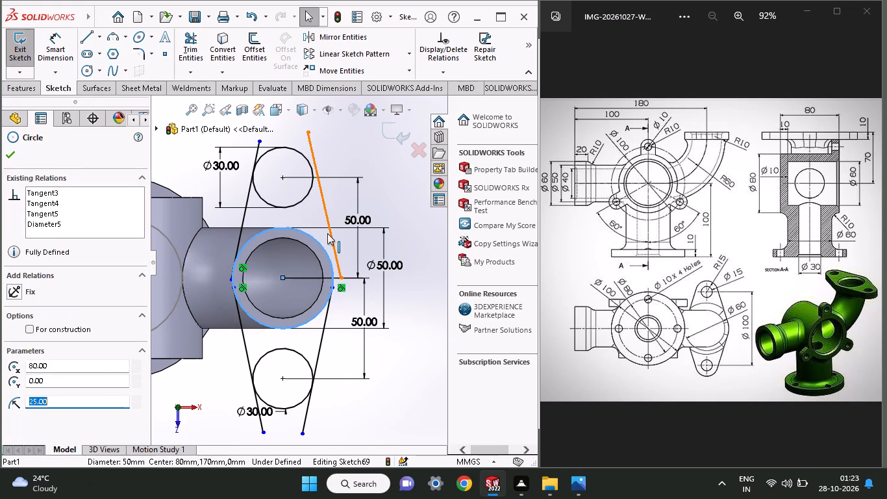
left_click(327, 233, "shift")
left_click(21, 362)
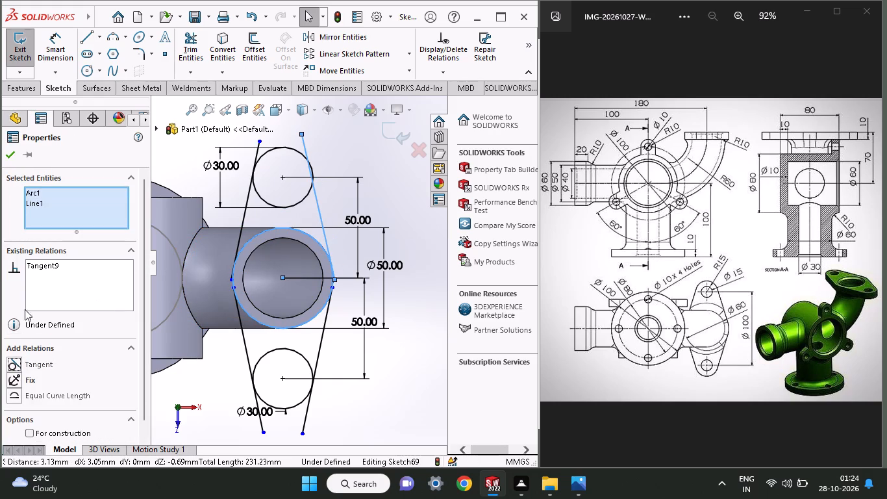
left_click(8, 155)
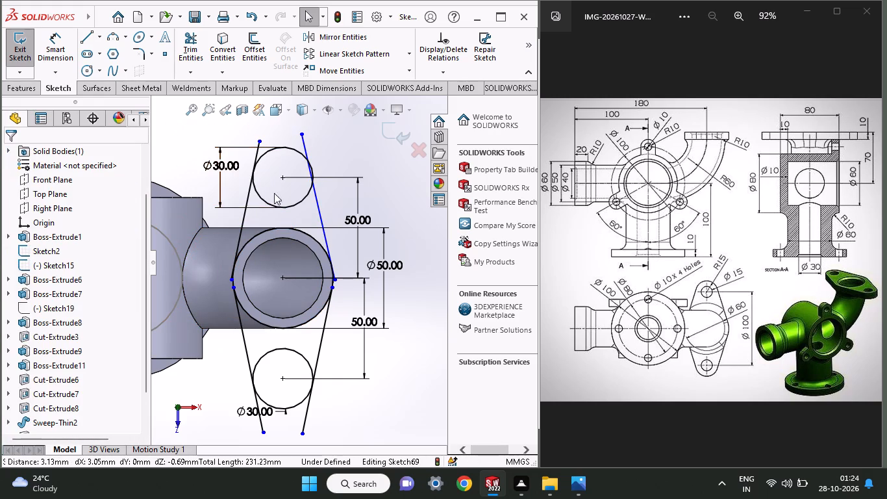
left_click(288, 206, "shift")
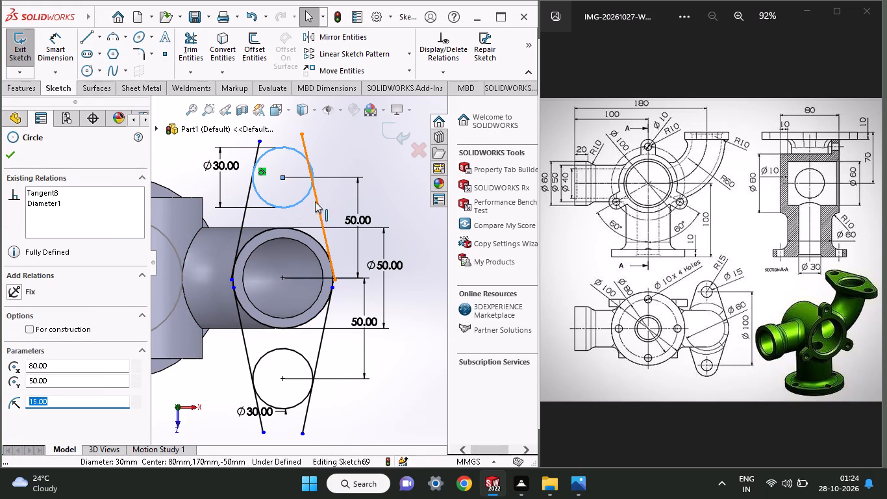
left_click(316, 201, "shift")
left_click(44, 361)
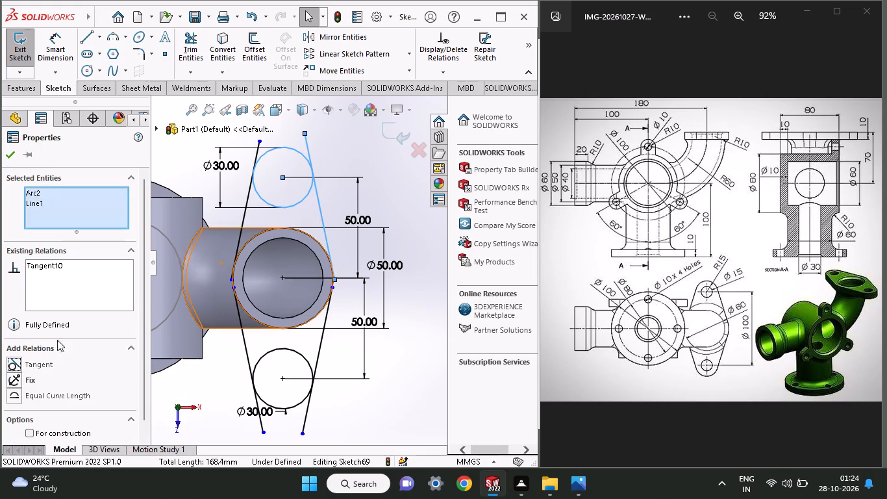
left_click(10, 149)
Trim the outer ends of all four slanted lines where they run past the upper and lower 30 mm circles.
left_click(190, 41)
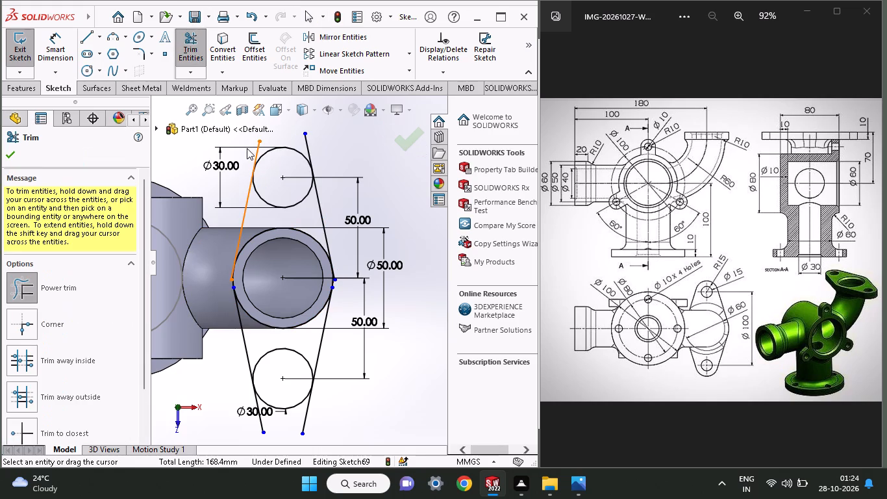
left_click_drag(247, 148, 318, 142)
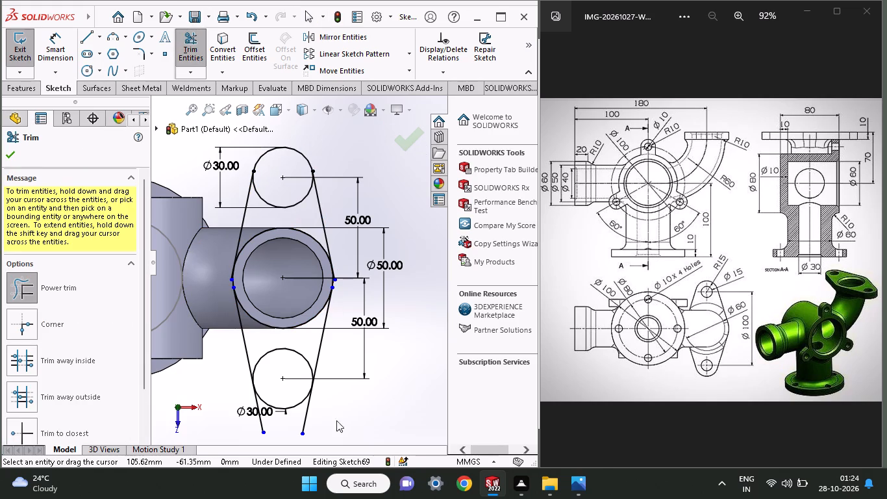
left_click_drag(327, 406, 236, 426)
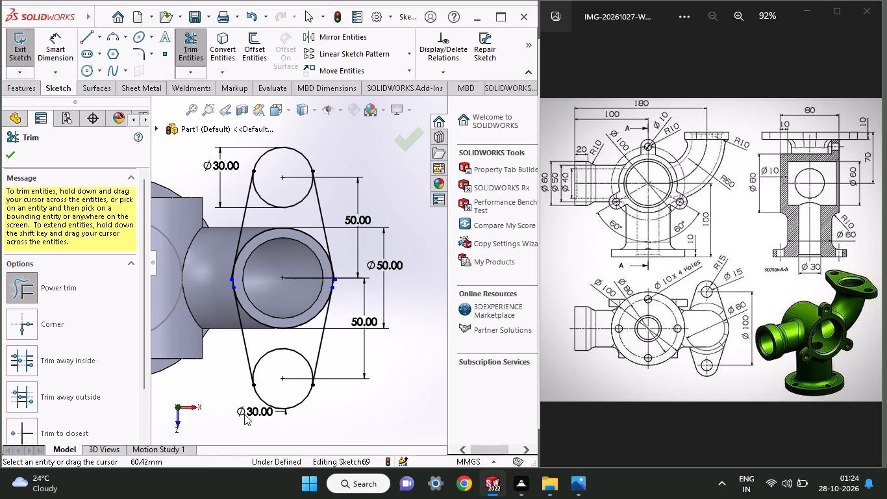
Trim the inner ends of the upper-left and upper-right slanted lines that overhang their tangent points on the 50 mm circle.
scroll(247, 309, "down", 4, "ctrl")
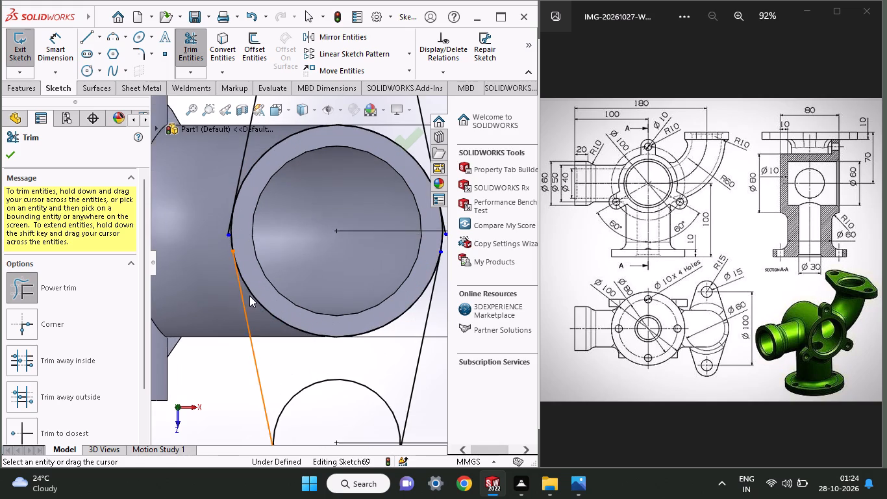
scroll(249, 296, "down", 5, "ctrl")
scroll(240, 189, "down", 5, "ctrl")
scroll(240, 189, "up", 5, "ctrl")
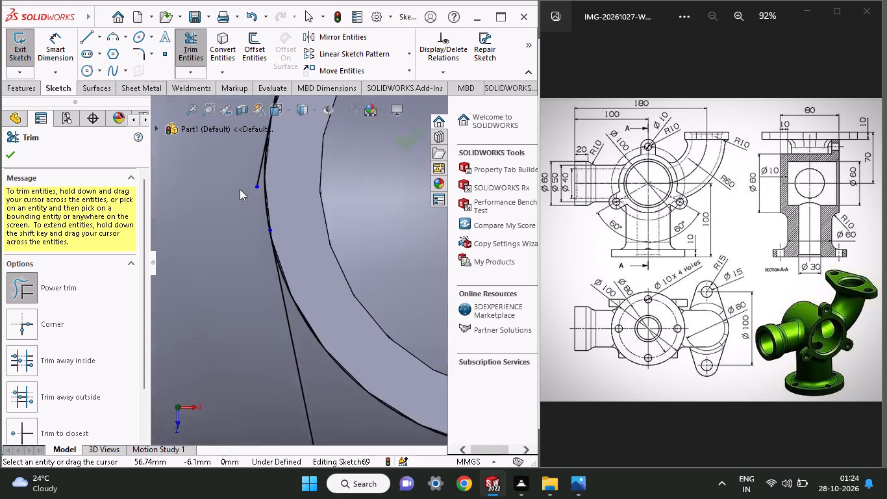
scroll(240, 189, "up", 2, "ctrl")
scroll(282, 200, "down", 8, "ctrl")
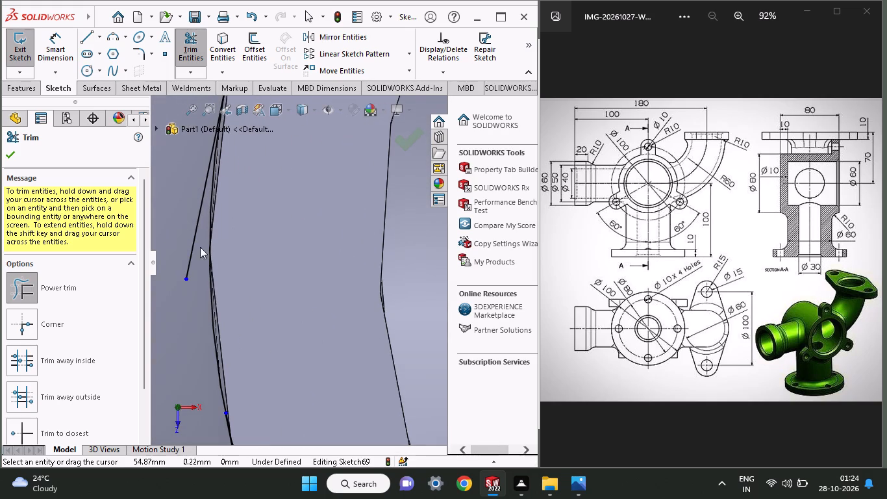
left_click_drag(199, 280, 194, 214)
scroll(201, 220, "up", 6, "ctrl")
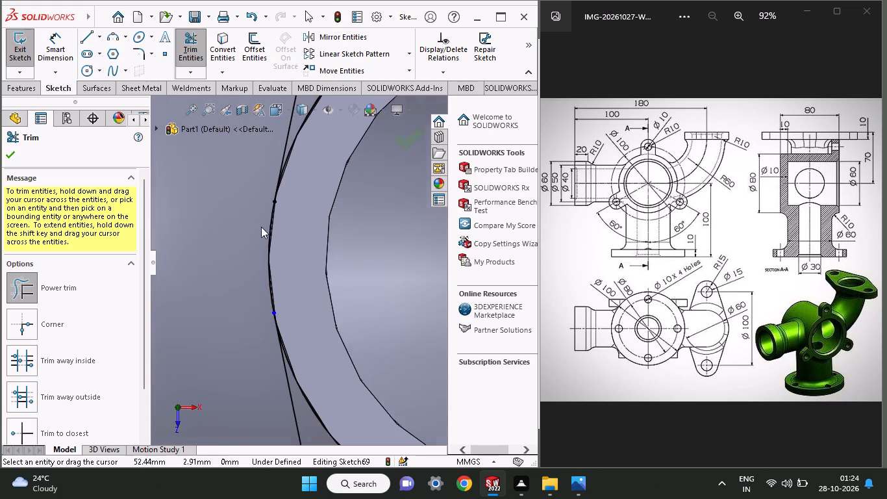
scroll(281, 229, "up", 11, "ctrl")
scroll(364, 300, "down", 9, "ctrl")
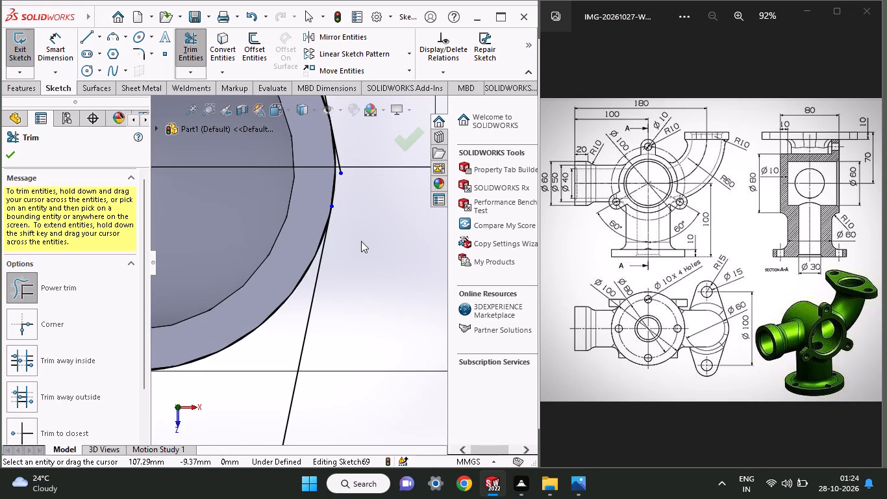
scroll(349, 168, "down", 7, "ctrl")
left_click_drag(312, 235, 293, 302)
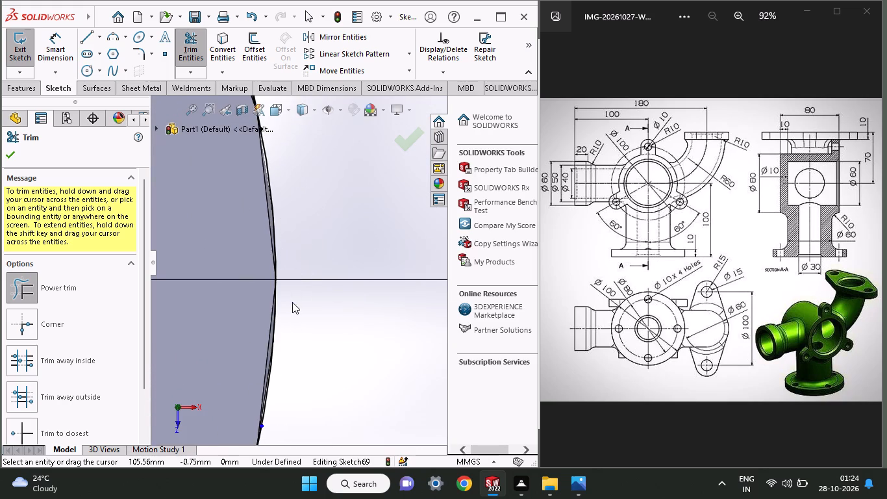
left_click(14, 154)
Extrude all regions of the two-lobed flange profile, including both lobes and the central bore area, as a blind 10 mm merged boss.
scroll(130, 192, "right", 1)
scroll(130, 192, "up", 5, "ctrl")
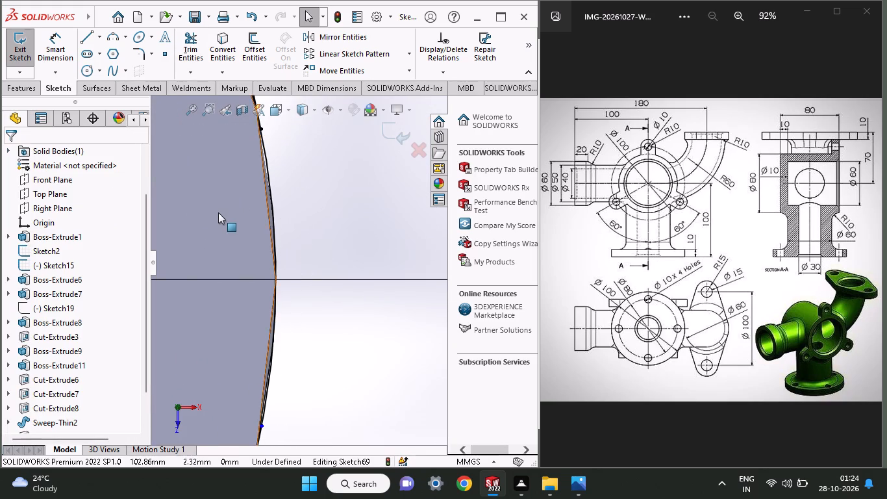
scroll(218, 212, "up", 16, "ctrl")
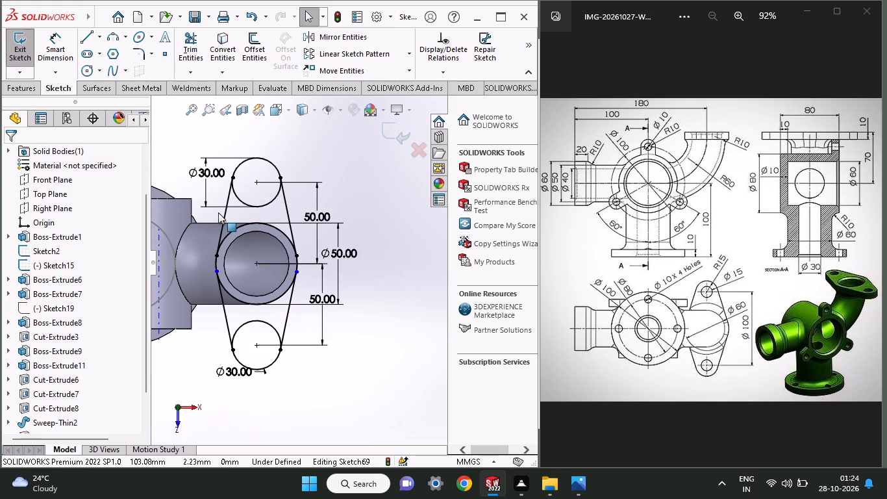
left_click(28, 91)
left_click(38, 63)
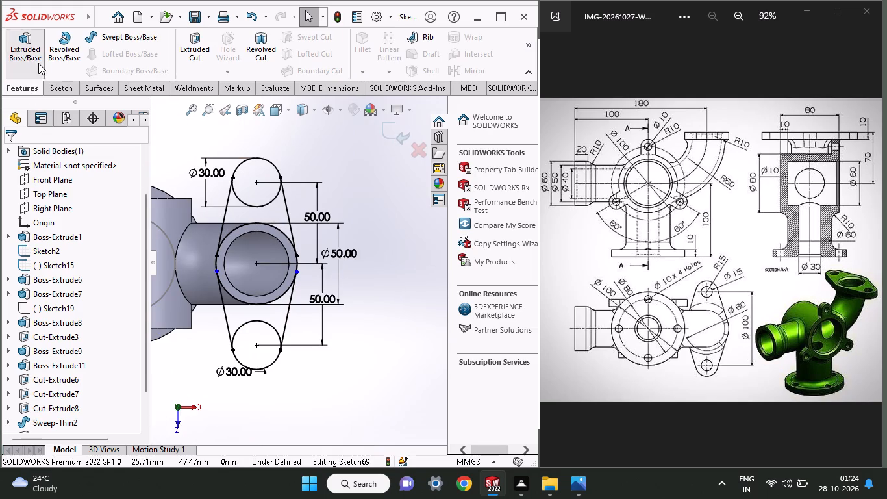
left_click(247, 363)
left_click(236, 314)
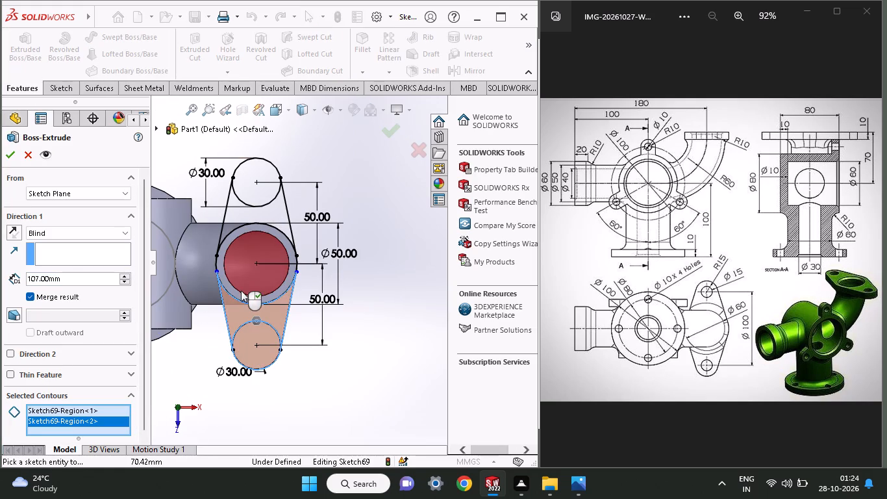
left_click(241, 296)
left_click(242, 277)
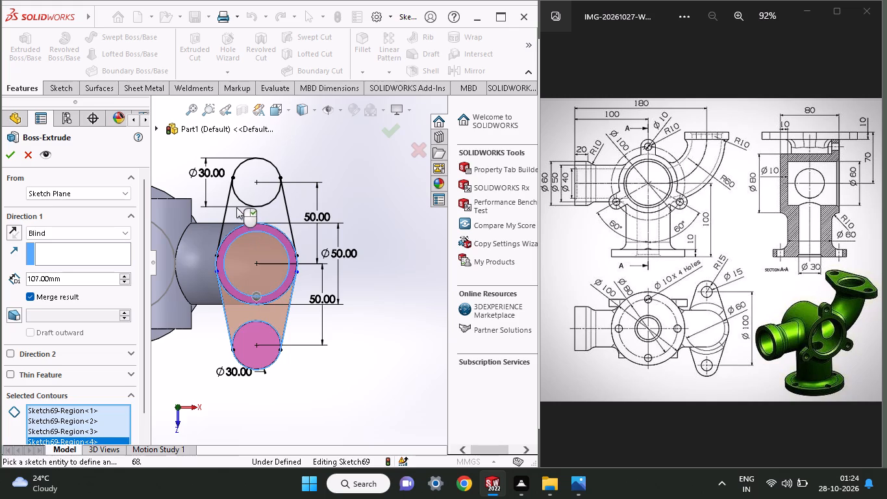
left_click(236, 207)
left_click(255, 188)
middle_click_drag(380, 299, 403, 258)
left_click(81, 287)
left_click(0, 286)
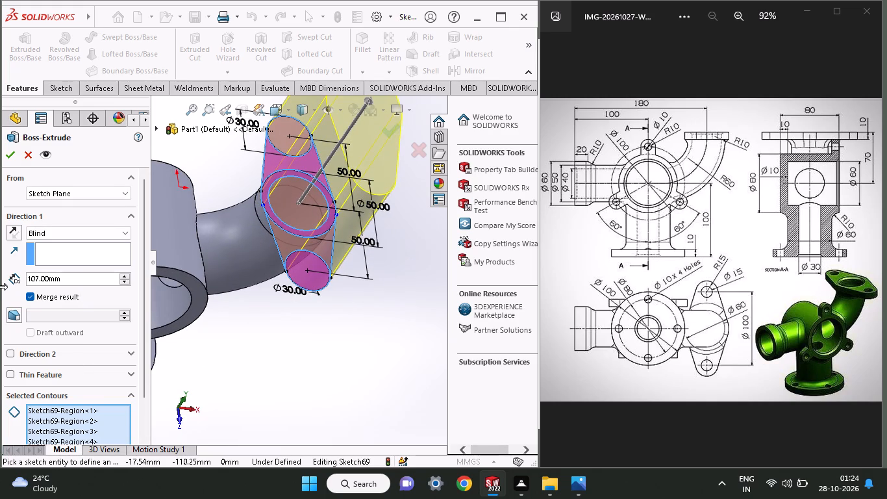
left_click_drag(85, 279, 10, 288)
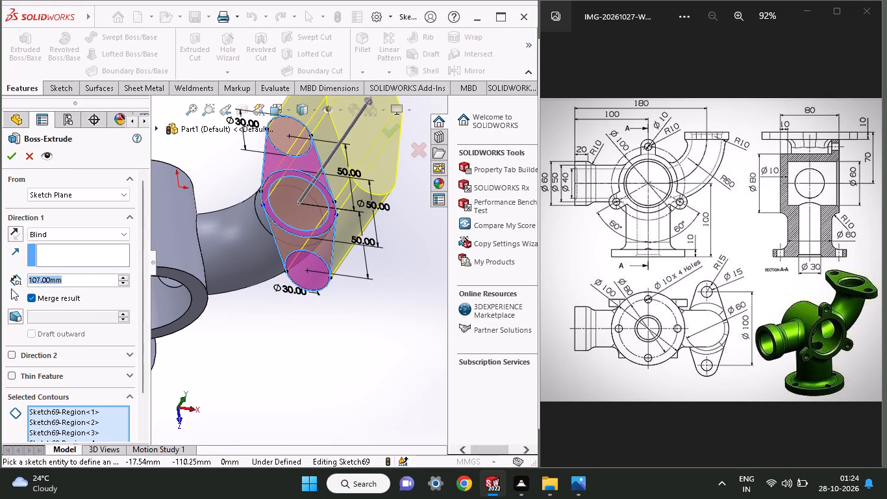
type("10")
key("Return")
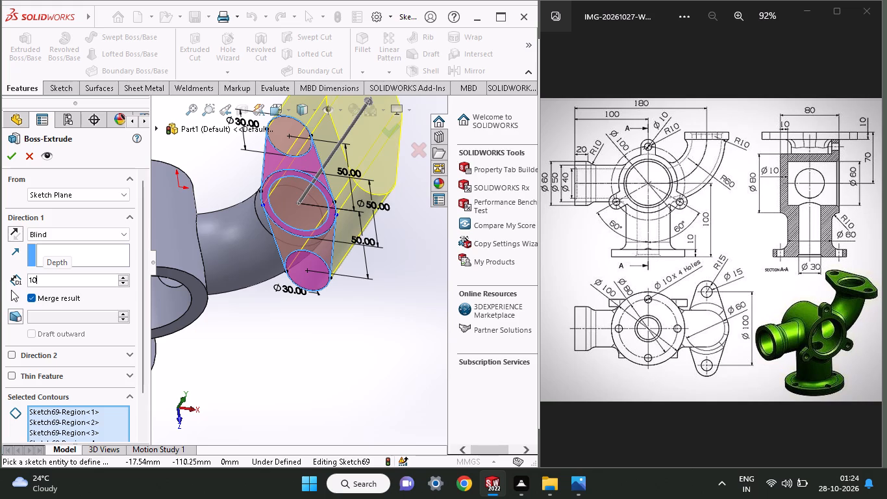
left_click(12, 156)
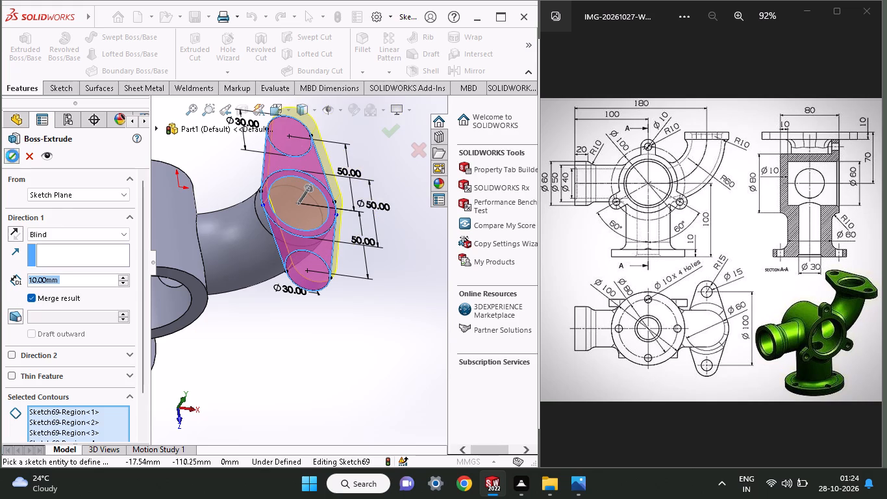
On the flange's outer face, sketch a circle centred on the elbow axis and dimension it to 40 mm diameter.
middle_click_drag(245, 354, 266, 297)
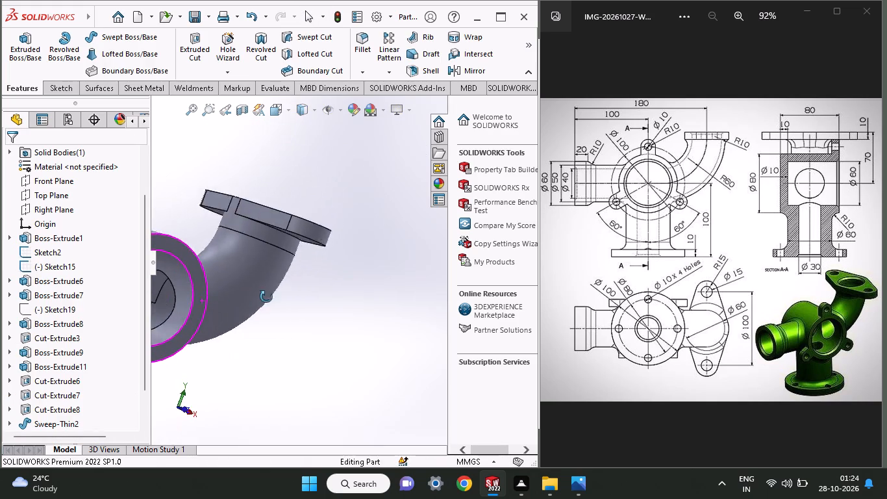
middle_click_drag(266, 297, 366, 320)
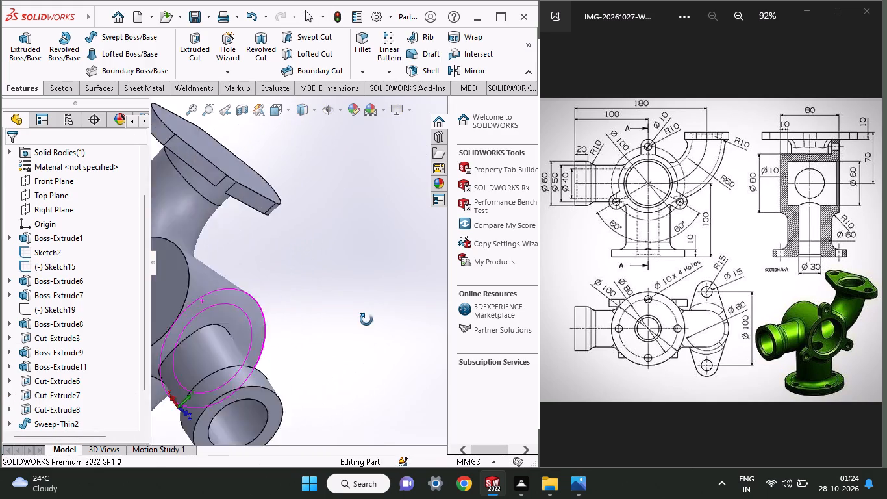
middle_click_drag(366, 320, 252, 300)
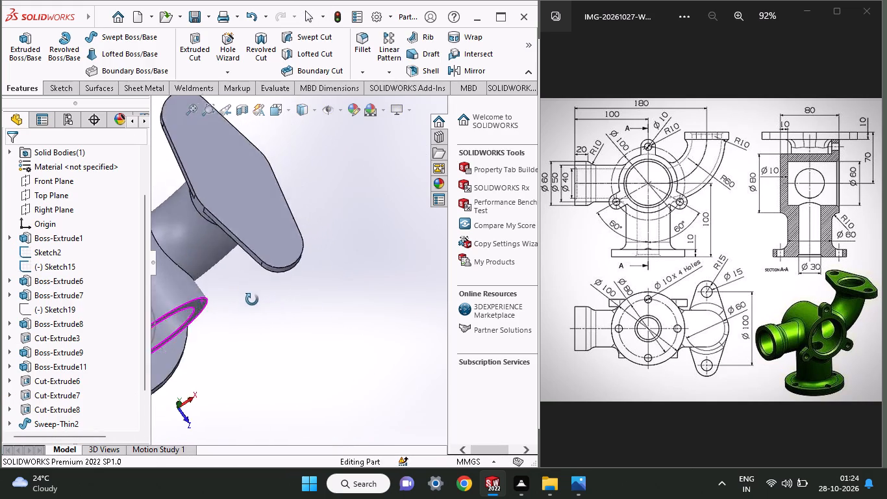
middle_click_drag(252, 300, 254, 353)
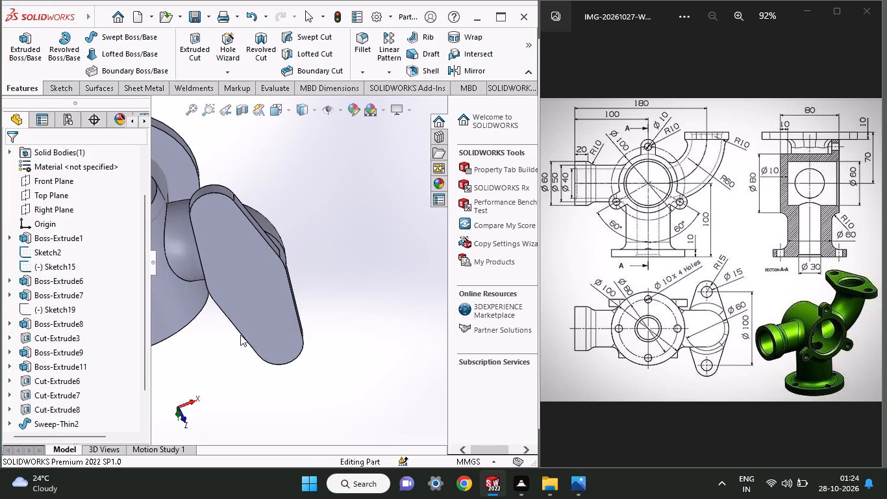
left_click(243, 266)
left_click(300, 230)
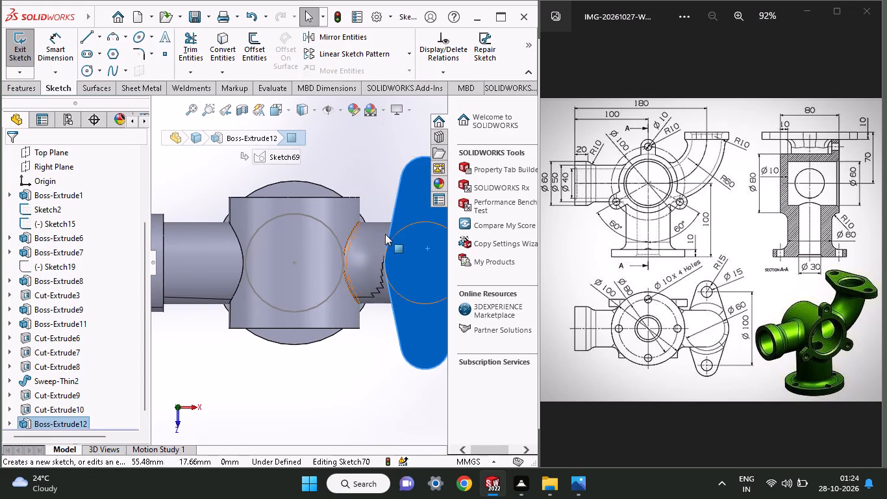
left_click(83, 72)
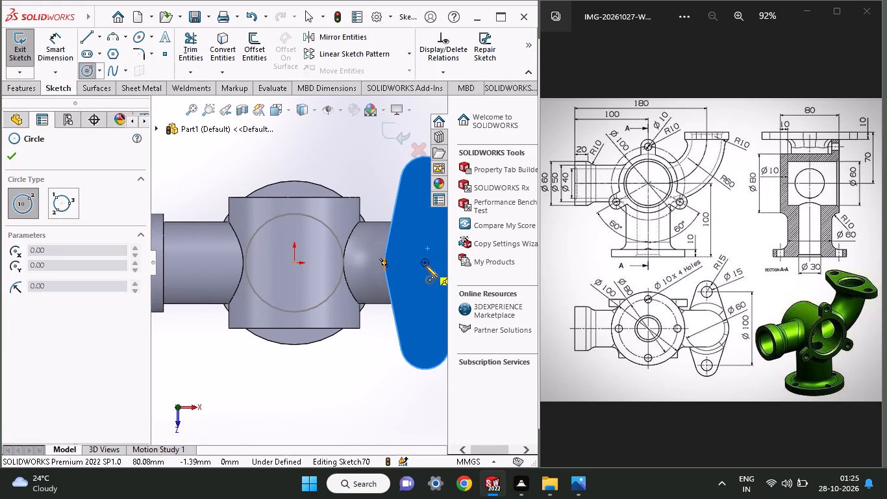
left_click(426, 261)
left_click(431, 284)
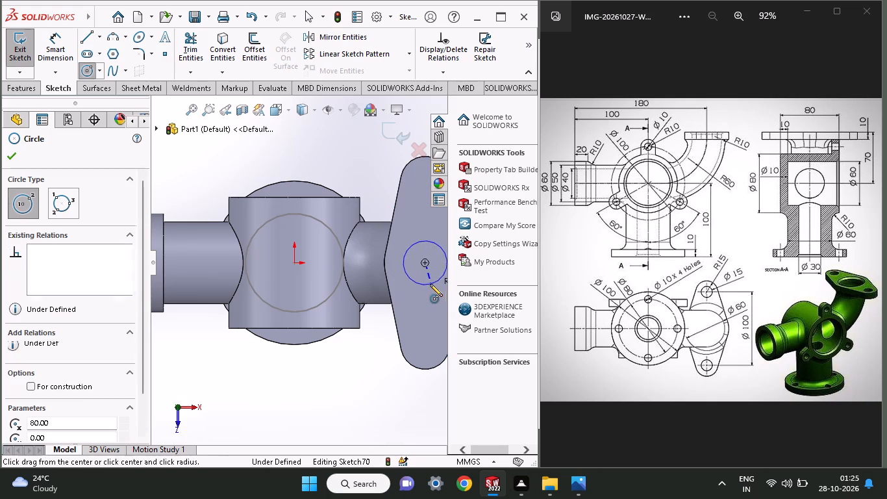
left_click(57, 51)
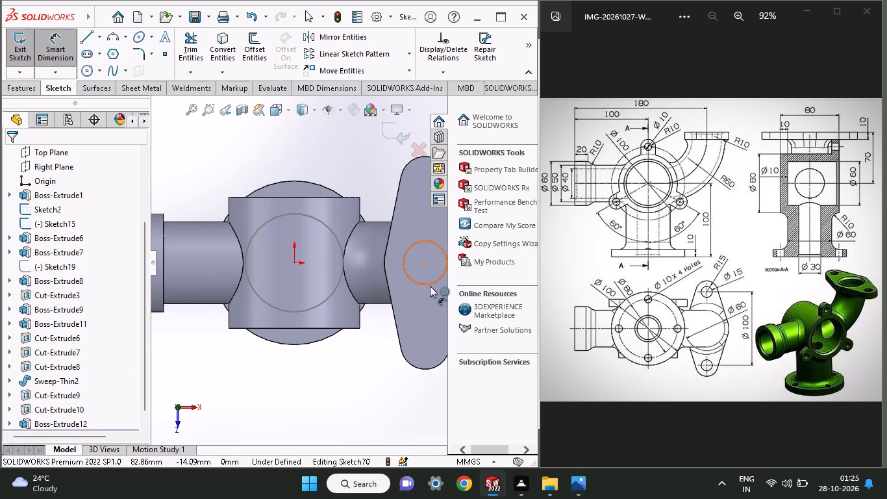
left_click(430, 286)
left_click(377, 170)
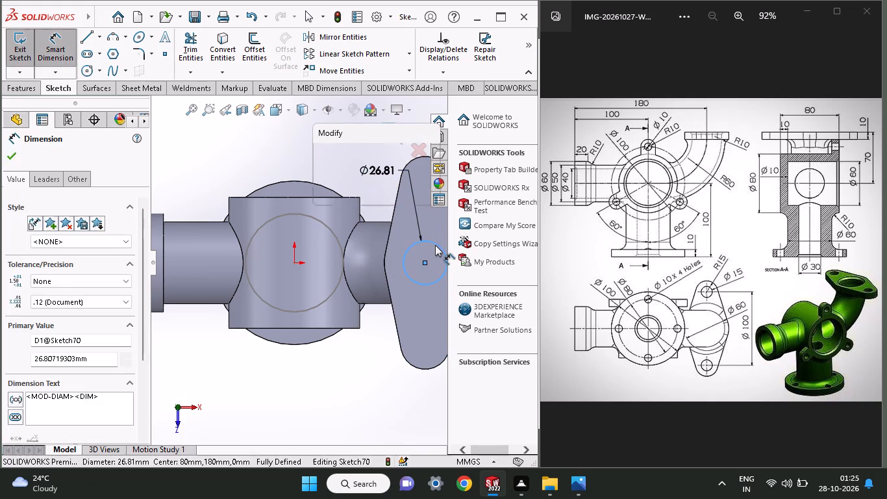
type("40")
key("Return")
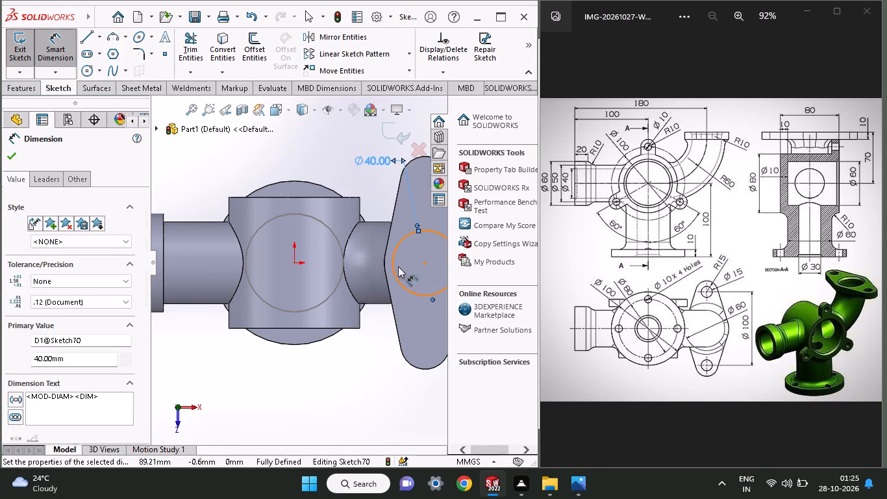
Cut the 40 mm circle through the flange with a blind 10 mm extruded cut.
left_click(32, 90)
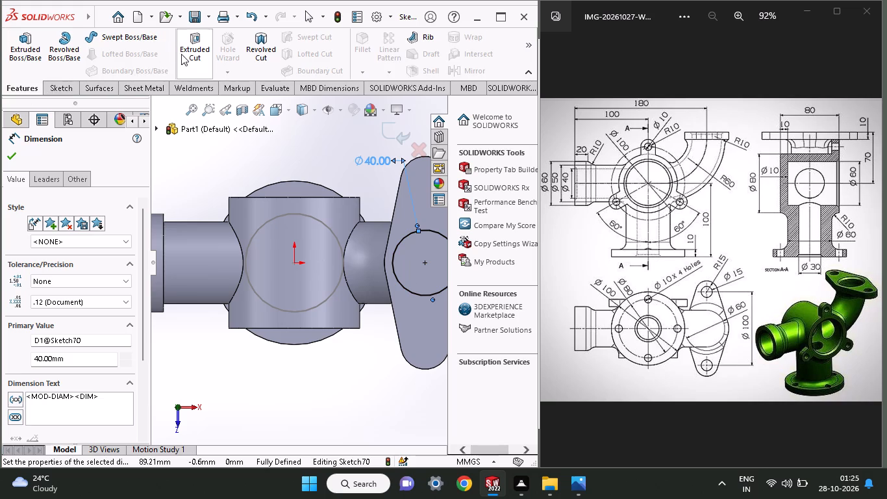
left_click(181, 54)
middle_click_drag(369, 355, 371, 355)
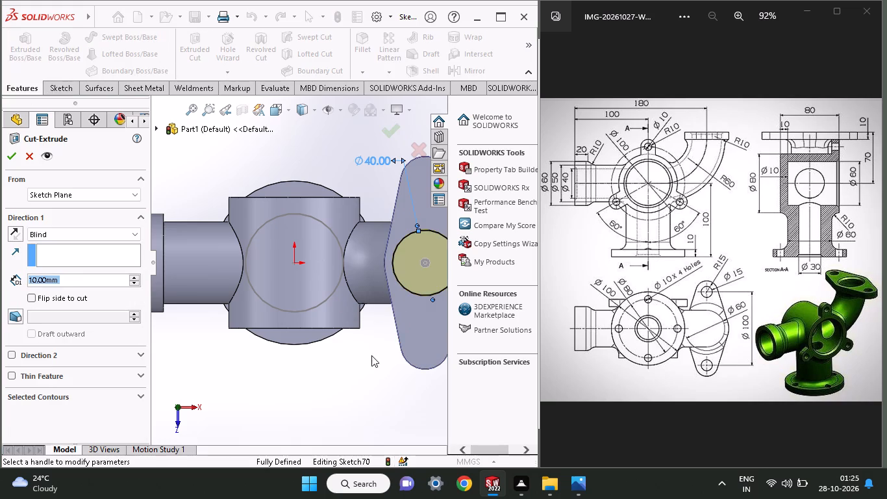
middle_click_drag(371, 355, 390, 298)
left_click(14, 156)
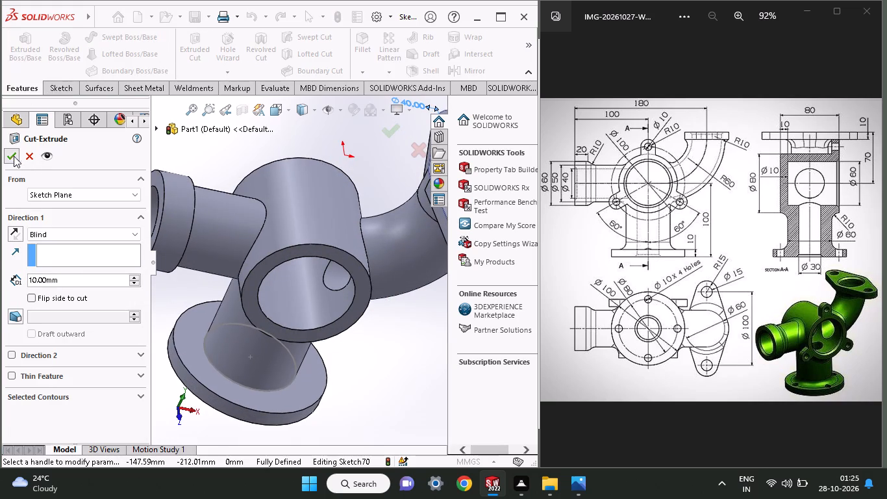